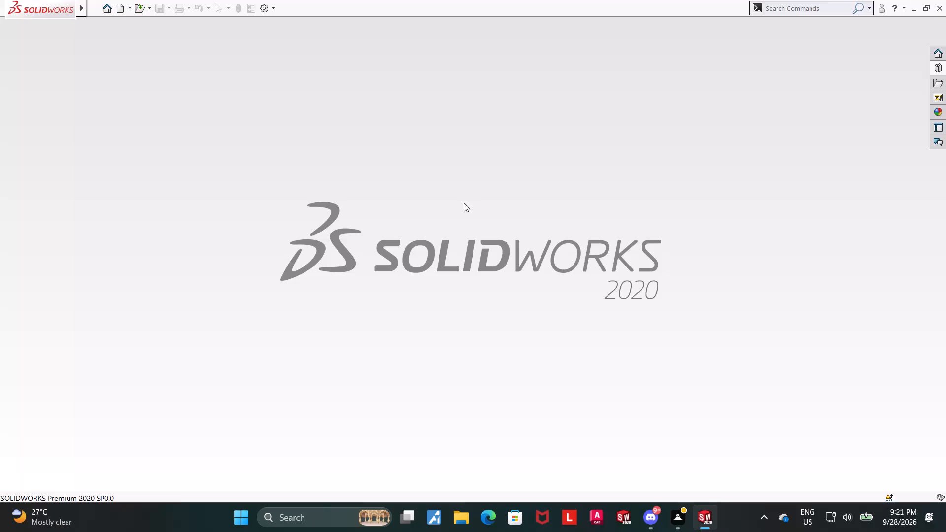
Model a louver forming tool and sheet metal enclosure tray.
Create a new part document.
left_click(124, 8)
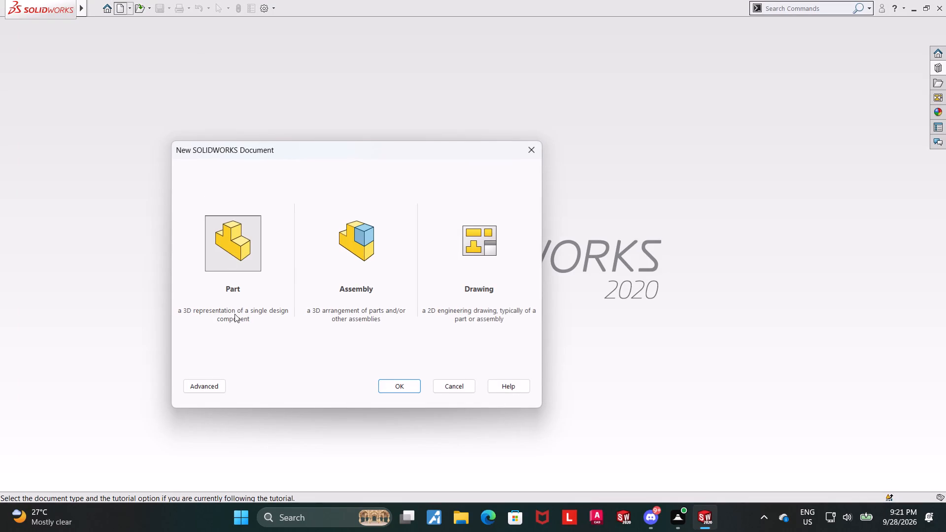
double_click(228, 250)
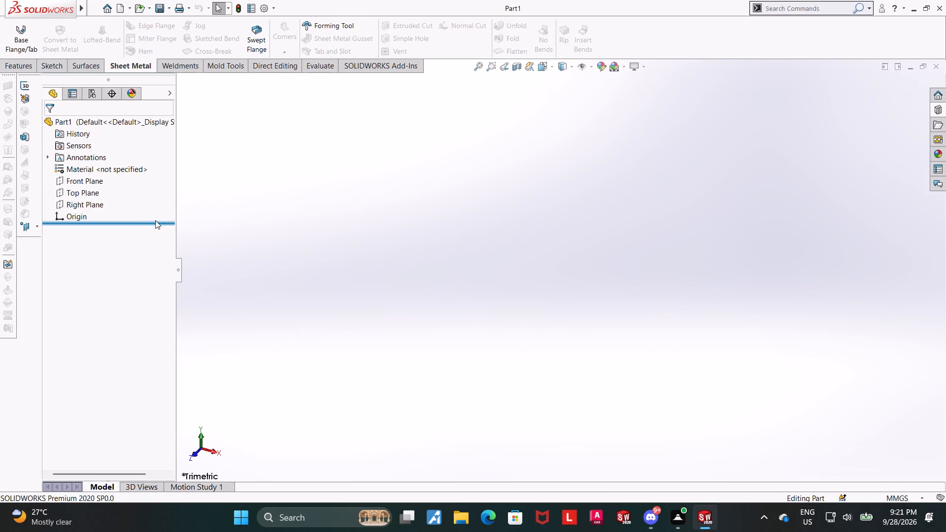
On the Front Plane, sketch an L profile: a horizontal line about 138 mm from the origin and a vertical line about 96 mm up.
left_click(78, 184)
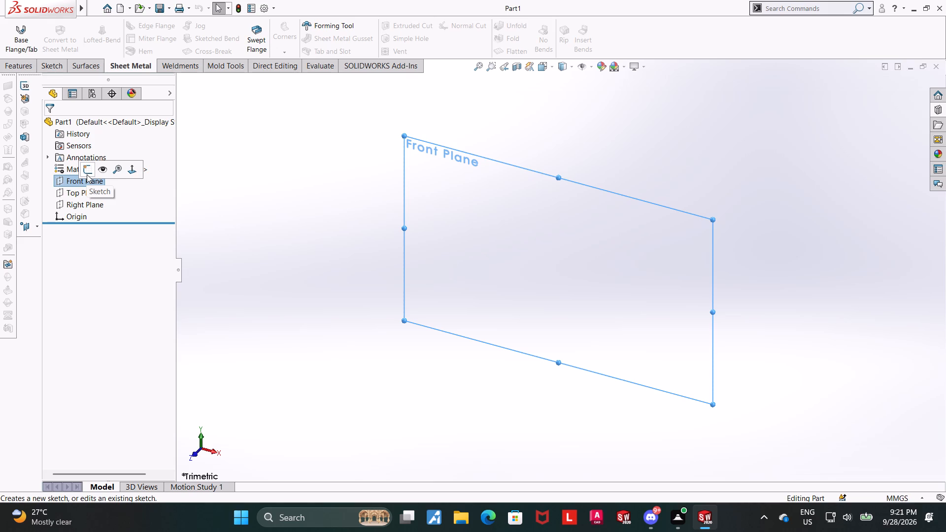
left_click(87, 174)
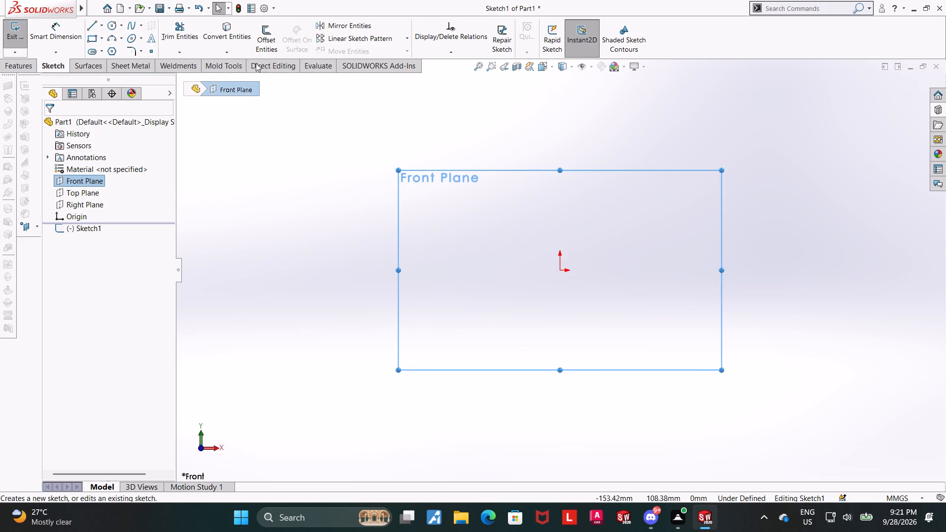
left_click(98, 25)
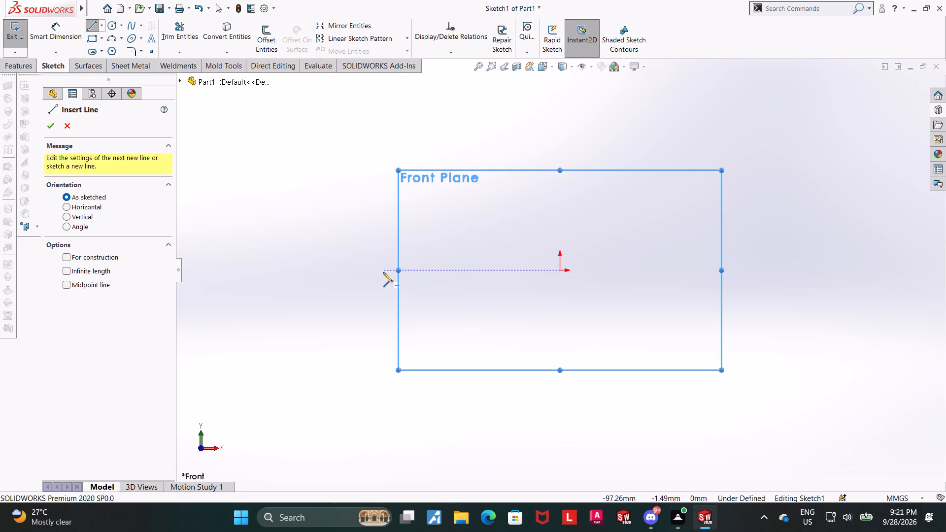
left_click(558, 270)
left_click(811, 271)
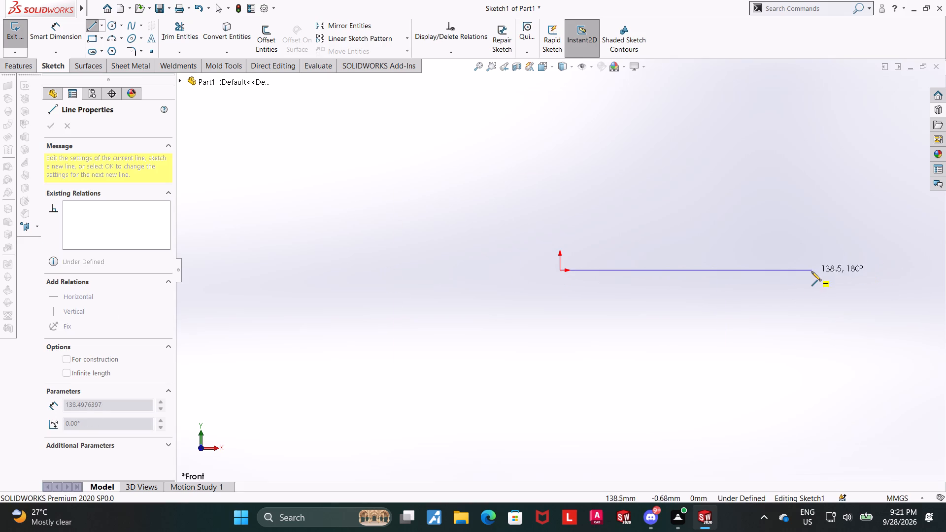
scroll(810, 102, "up", 2)
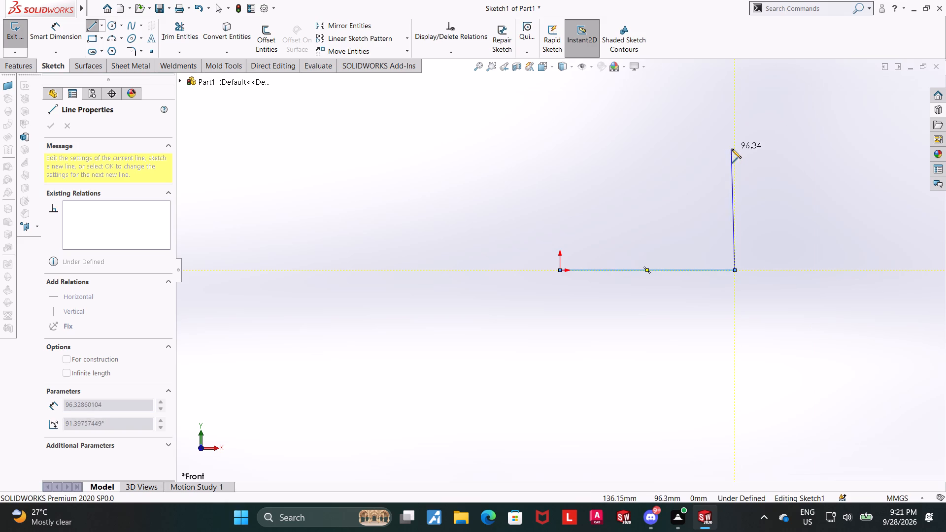
left_click(734, 149)
key("Escape")
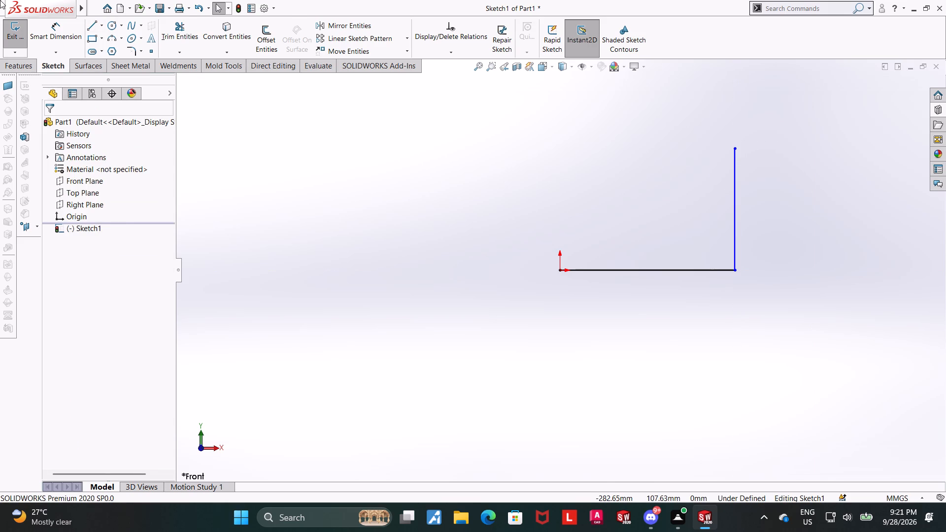
key("Escape")
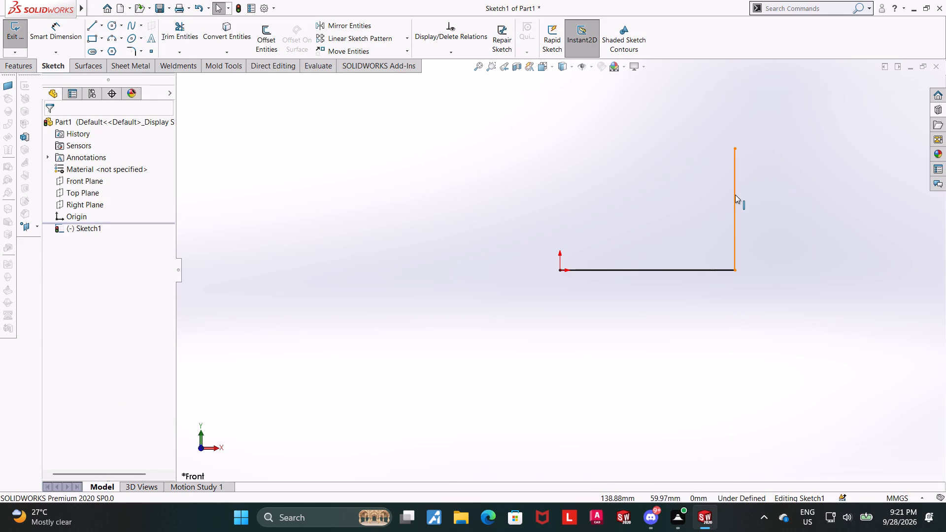
left_click(735, 195)
key("Escape")
Dimension the horizontal line to 400 mm and the vertical line to 350 mm, and exit the sketch.
left_click(72, 37)
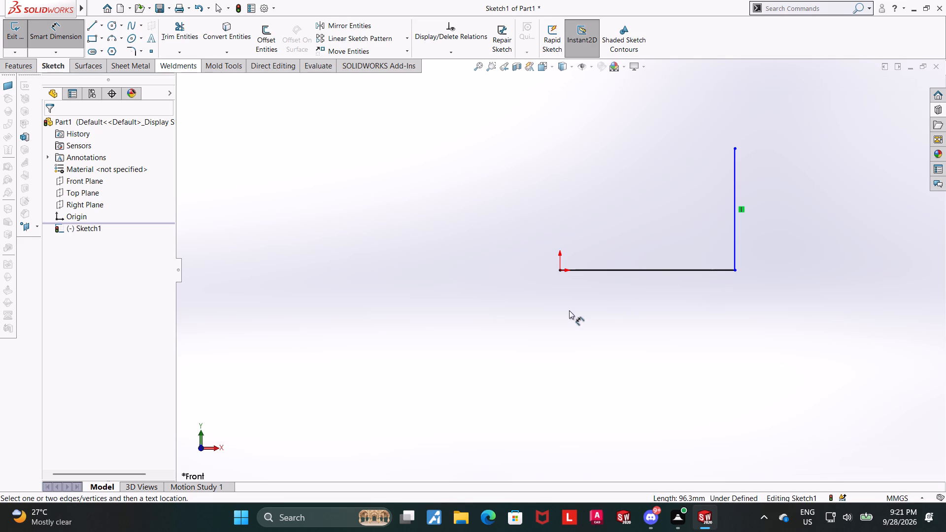
left_click(631, 271)
left_click(624, 308)
type("400")
key("Return")
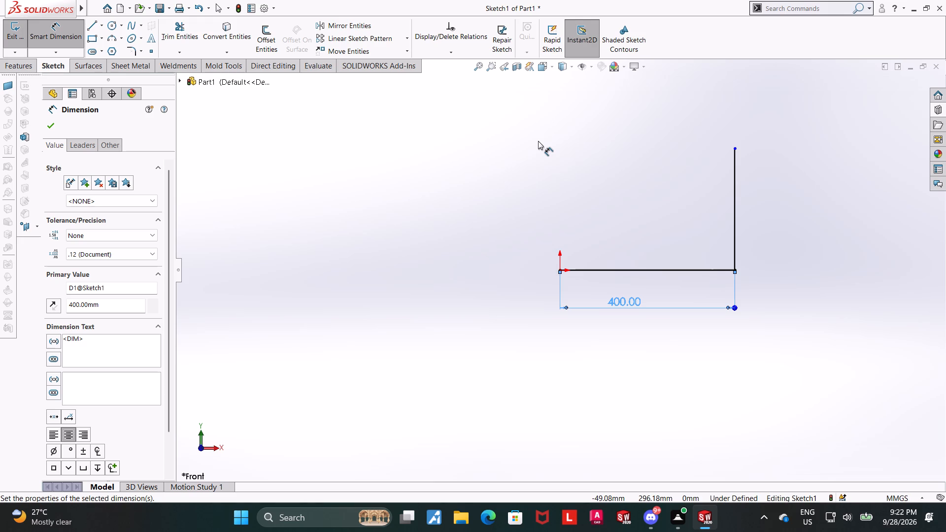
left_click(733, 226)
left_click(772, 226)
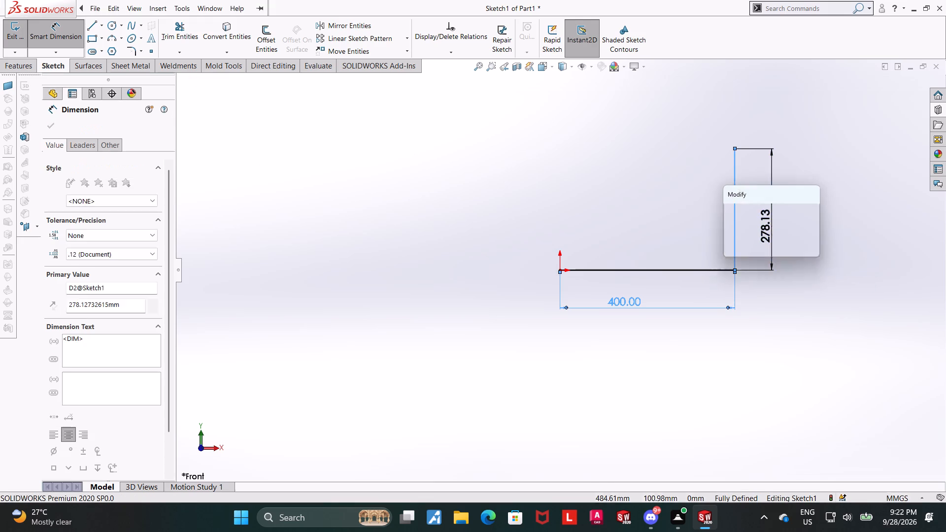
type("350")
key("Return")
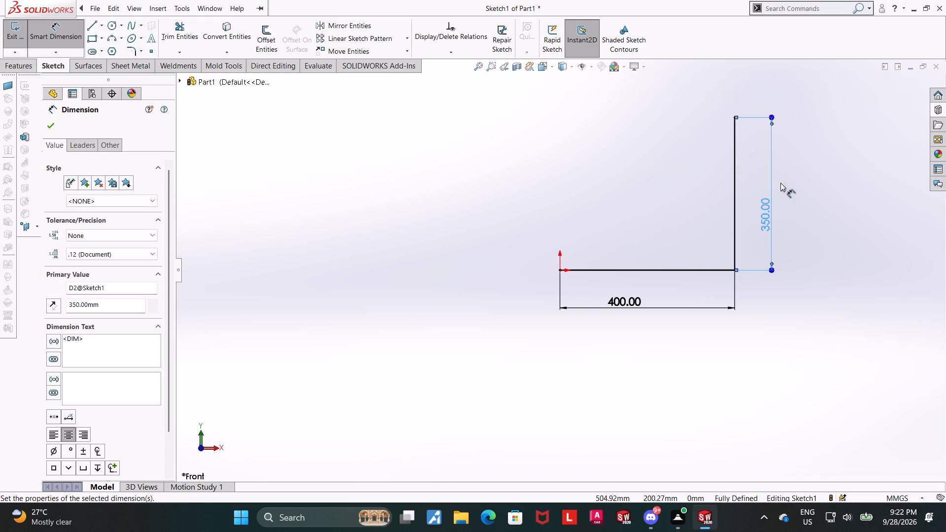
left_click(24, 32)
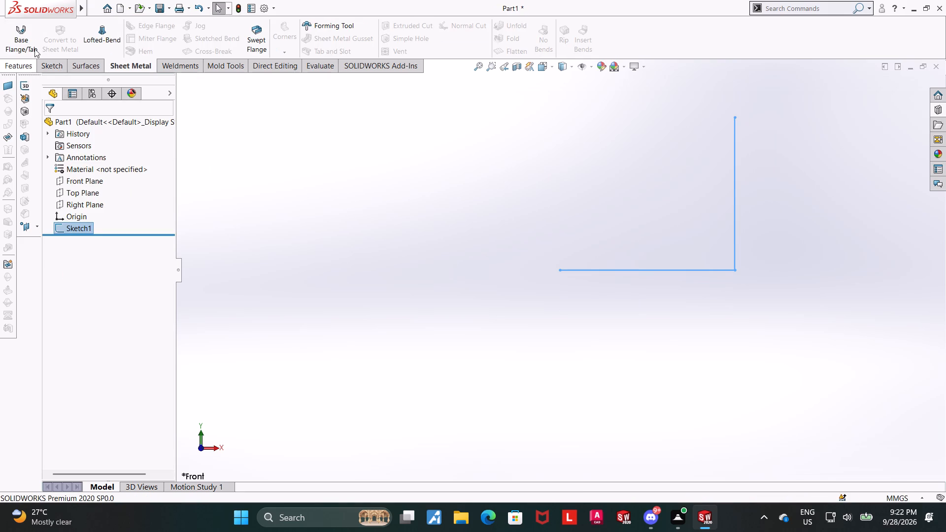
Start a Base Flange from the L sketch with a Mid Plane end condition and a depth of 600 mm.
left_click(29, 19)
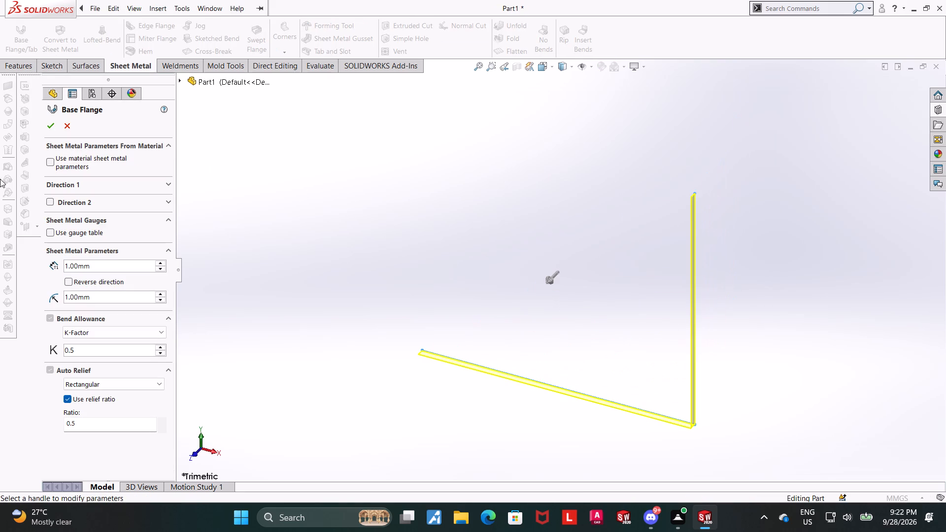
left_click(89, 189)
left_click(172, 187)
left_click(168, 187)
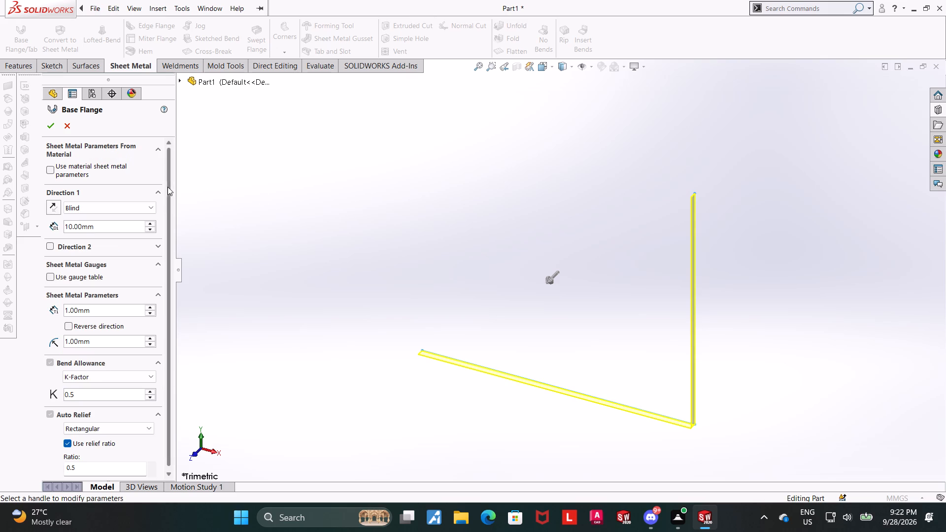
left_click(90, 206)
left_click(93, 250)
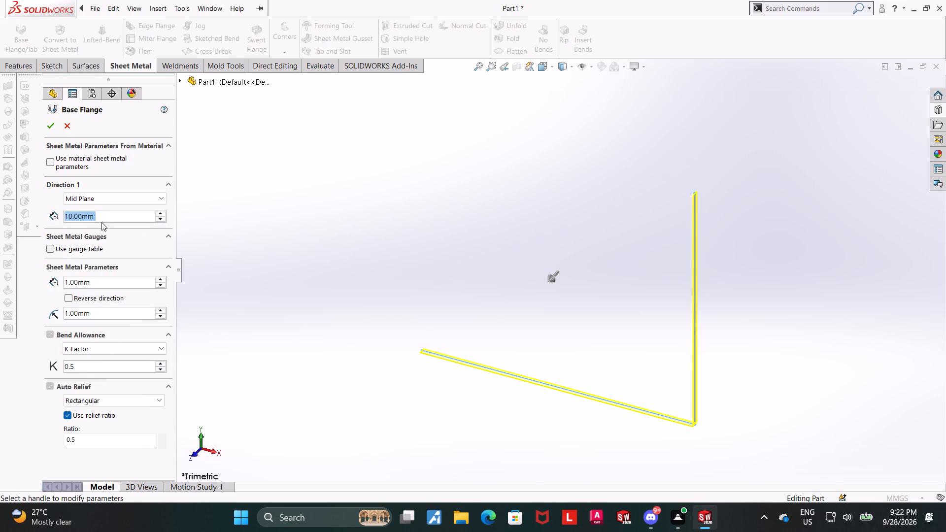
key("5")
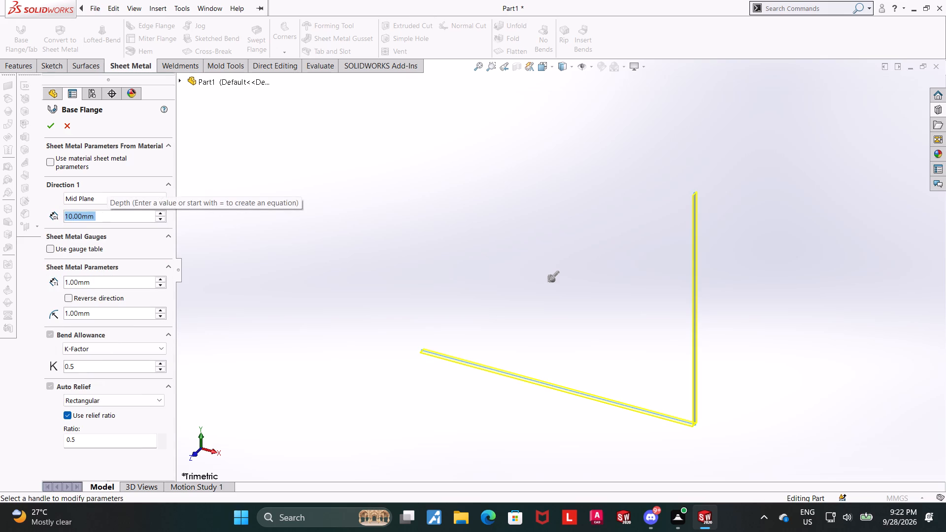
key("BackSpace")
type("600")
key("Return")
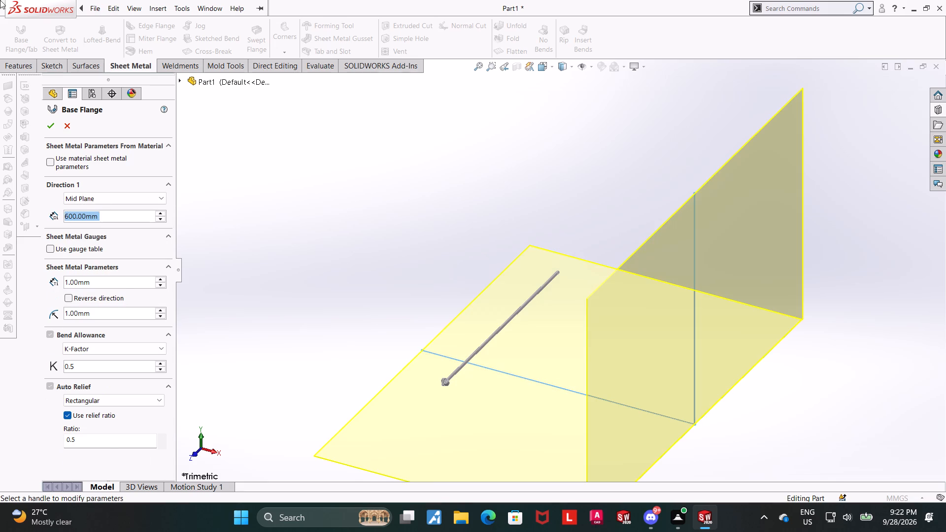
Set the base flange's sheet thickness to 5 mm and its bend radius to 5 mm.
scroll(854, 474, "up", 4)
scroll(717, 398, "up", 4)
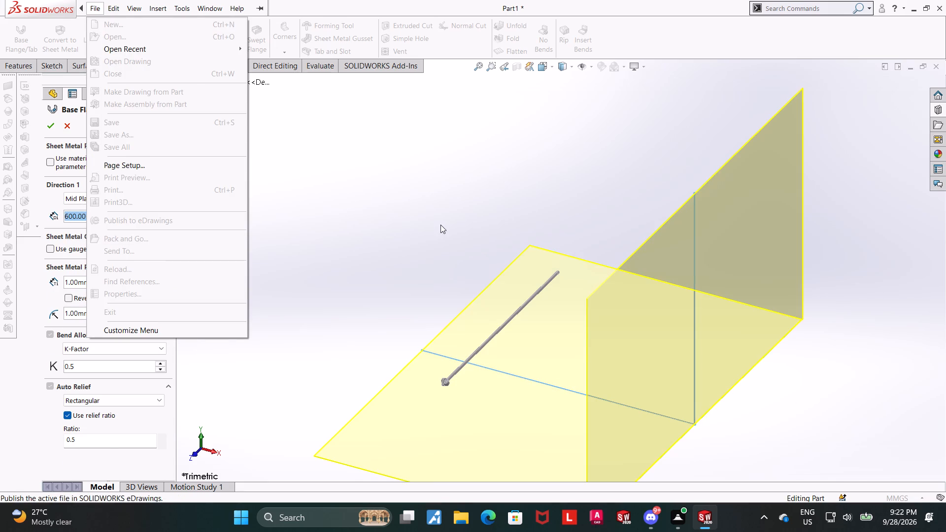
left_click(440, 225)
scroll(414, 307, "up", 4)
middle_click_drag(442, 366, 490, 323)
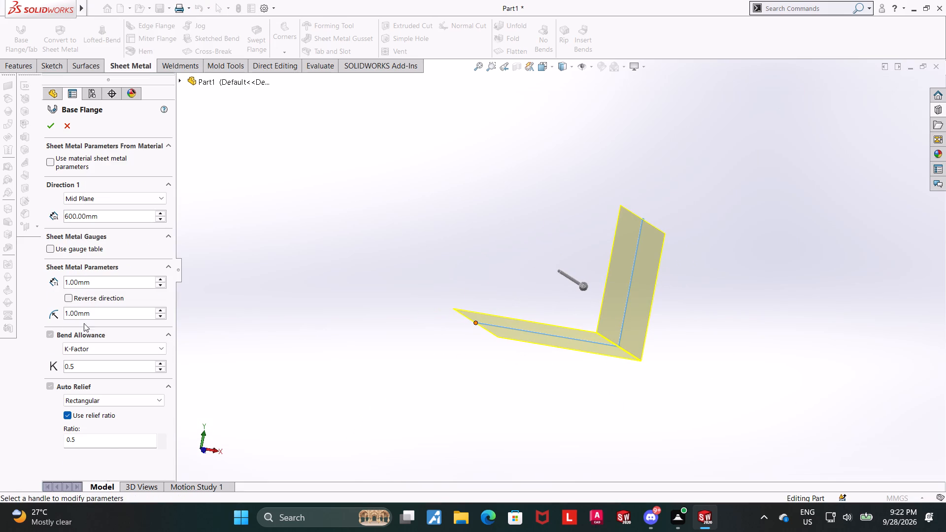
left_click_drag(120, 280, 15, 281)
key("5")
key("Return")
left_click(117, 311)
left_click_drag(117, 311, 37, 303)
left_click_drag(122, 315, 0, 286)
key("5")
key("Return")
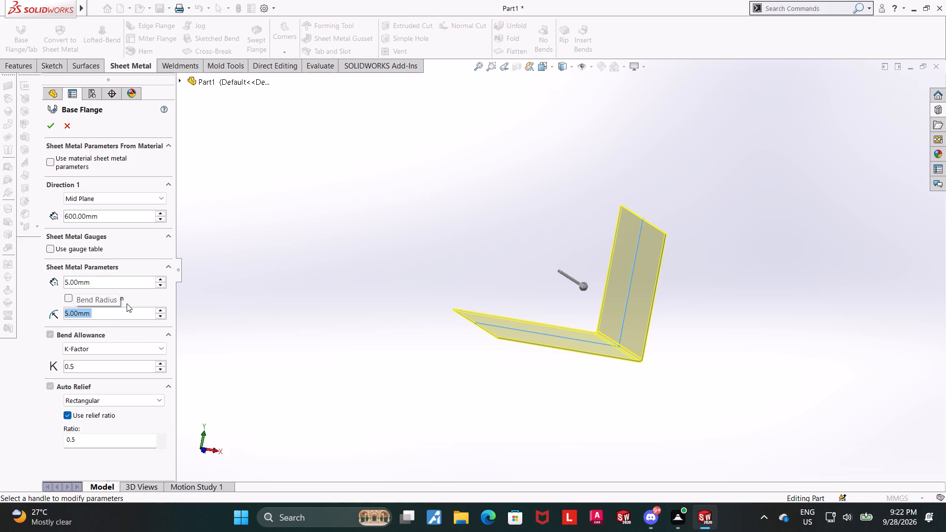
Reverse the thickness direction so the material lies inside the L sketch, and finish the base flange.
left_click_drag(910, 509, 913, 502)
middle_click_drag(779, 313, 716, 285)
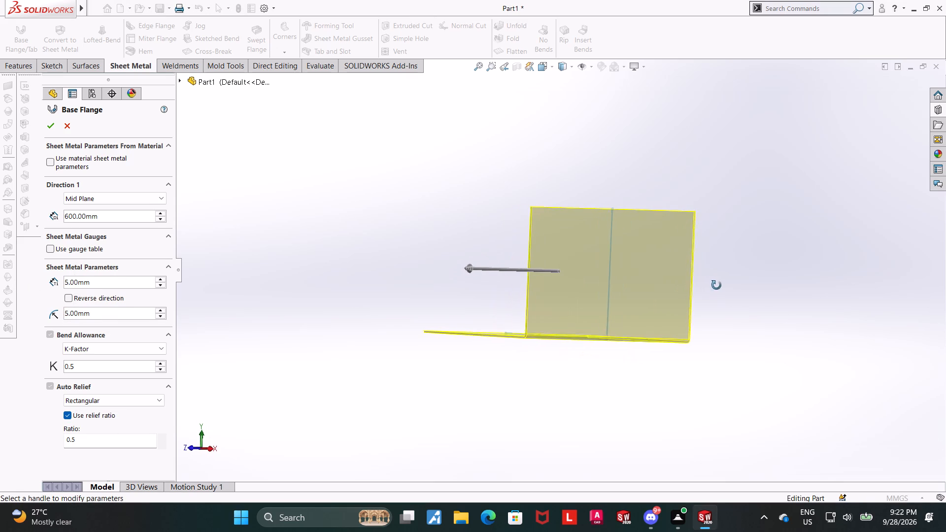
middle_click_drag(716, 285, 719, 275)
left_click(536, 72)
left_click(540, 71)
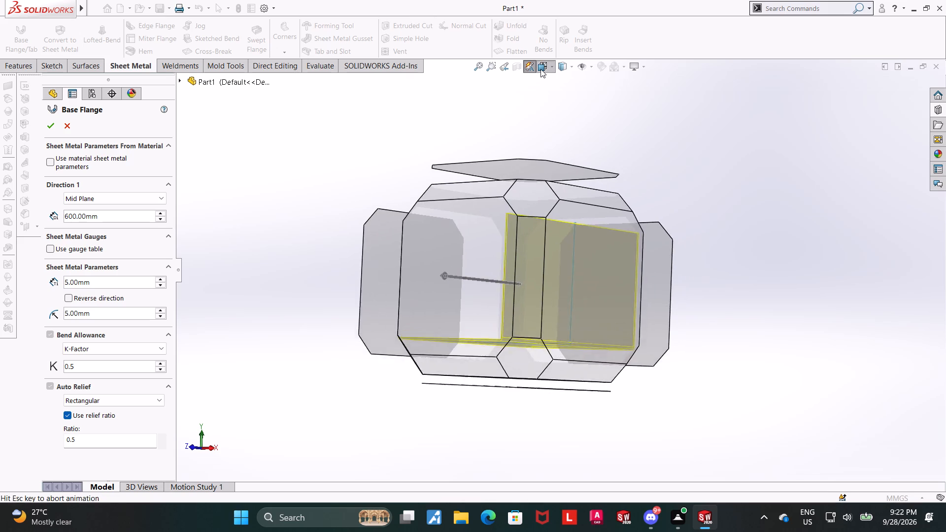
left_click(358, 322)
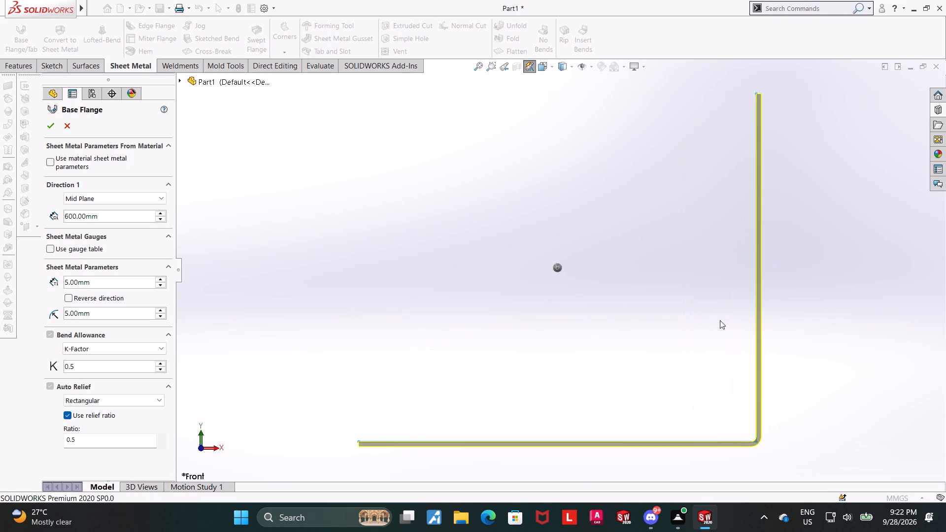
scroll(747, 344, "up", 4)
scroll(590, 330, "down", 5)
scroll(785, 329, "down", 2)
scroll(667, 363, "down", 3)
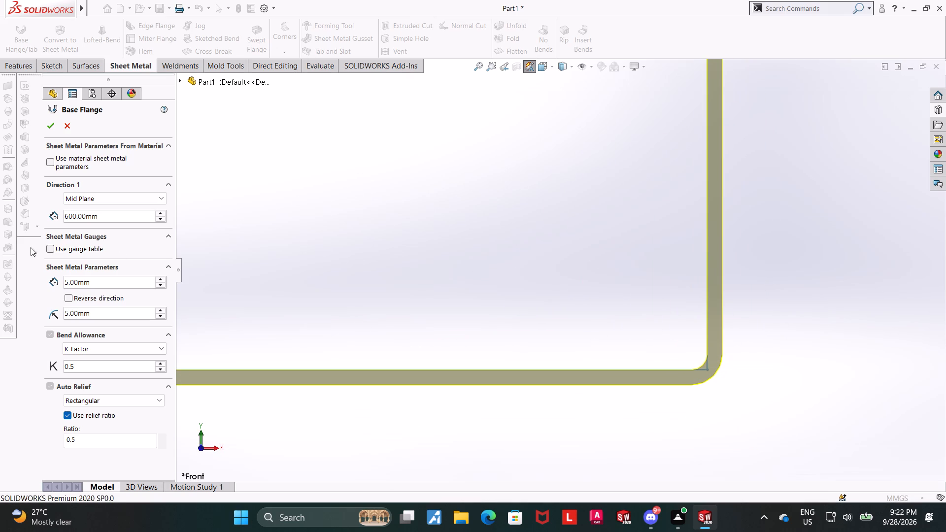
left_click(67, 298)
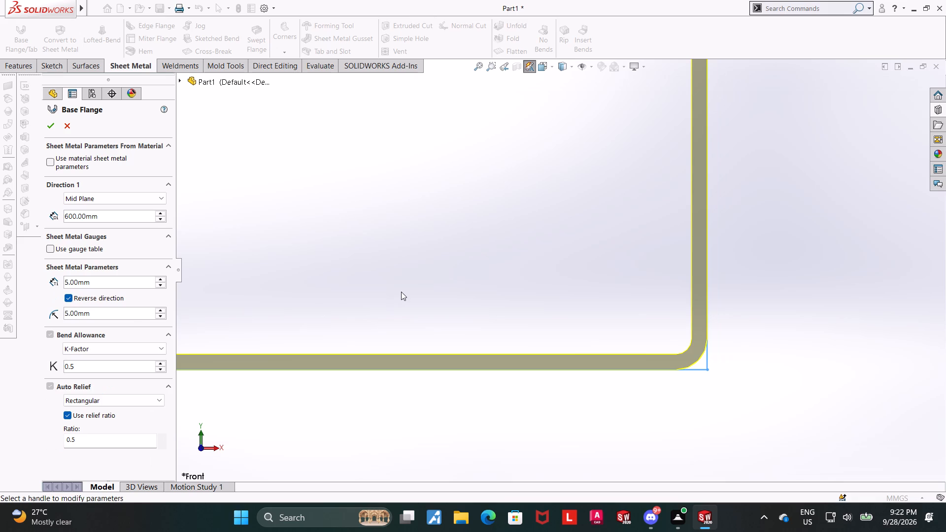
scroll(786, 330, "up", 1)
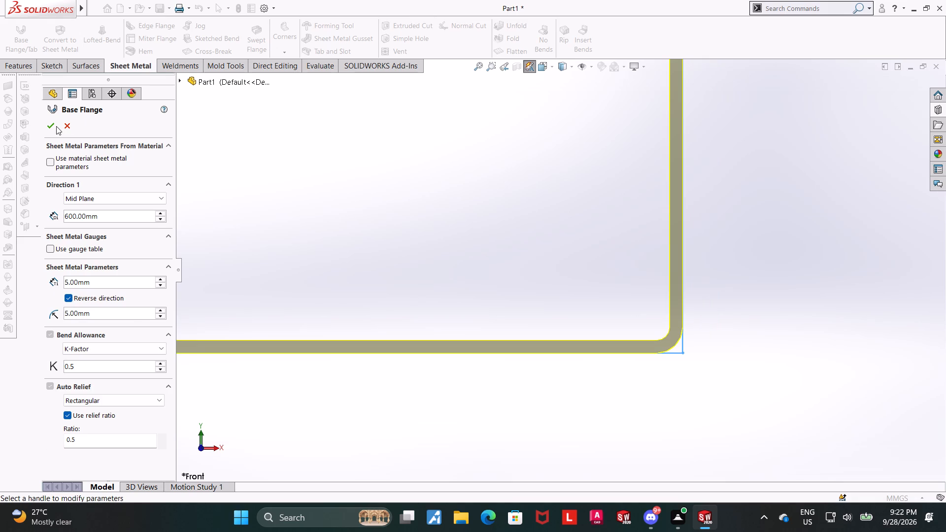
left_click(56, 126)
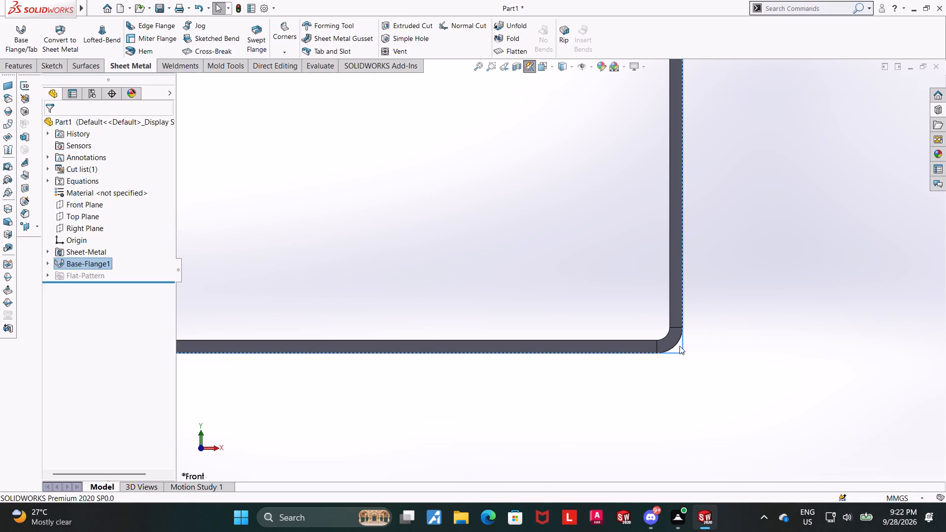
Start an Edge Flange on the two short side edges of the horizontal base, with both flanges pointing up.
scroll(713, 341, "up", 5)
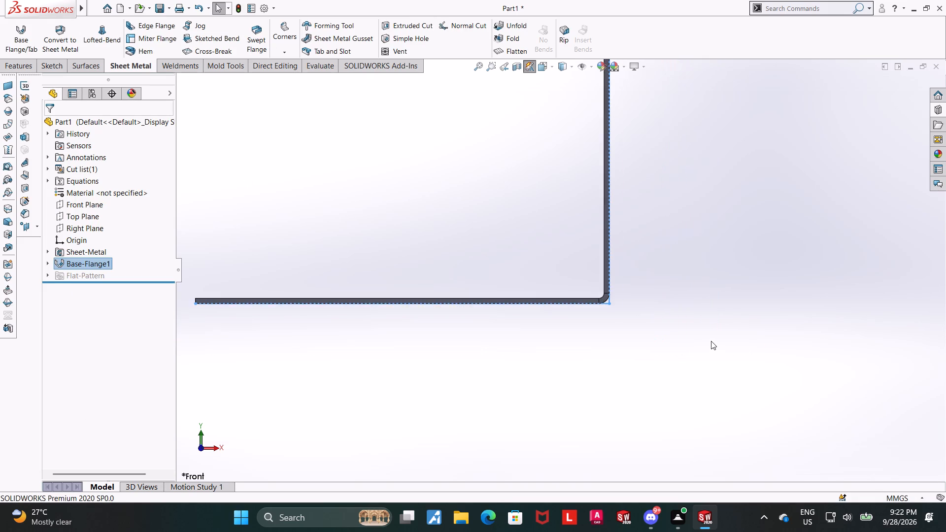
scroll(640, 320, "up", 6)
scroll(533, 208, "down", 2)
left_click(533, 209)
middle_click_drag(533, 209, 537, 230)
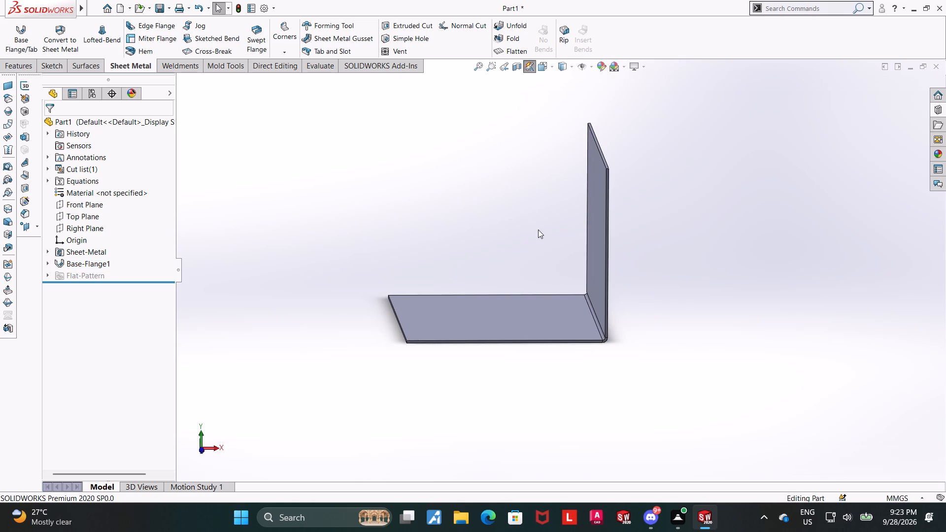
scroll(664, 248, "up", 1)
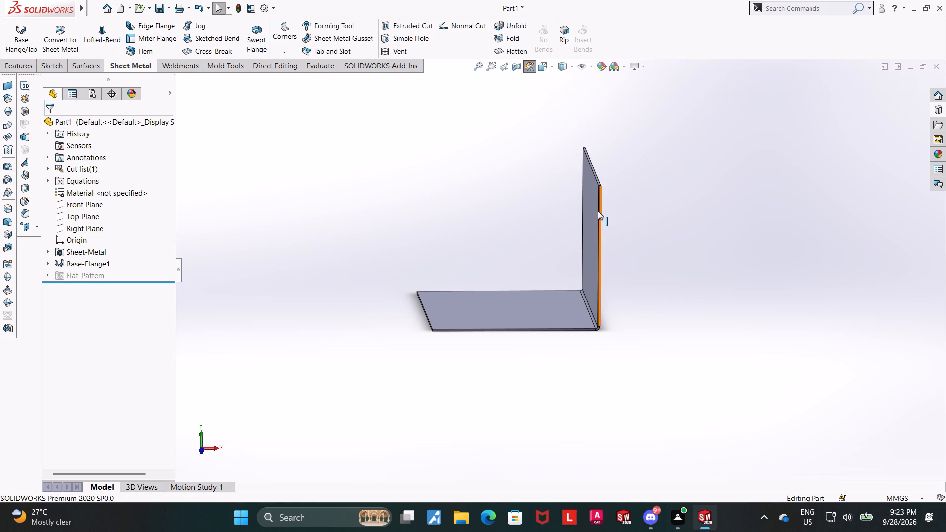
left_click(152, 22)
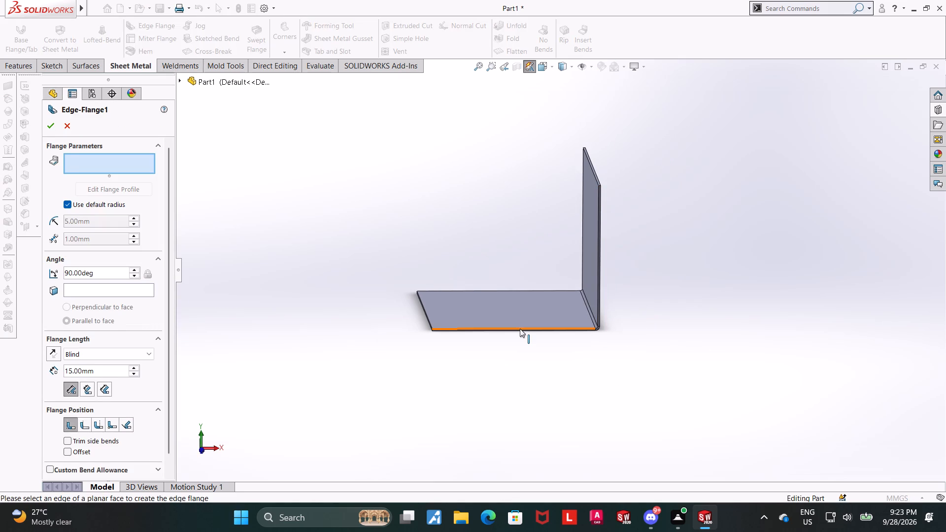
left_click(520, 329)
left_click(522, 275)
middle_click_drag(461, 319, 555, 354)
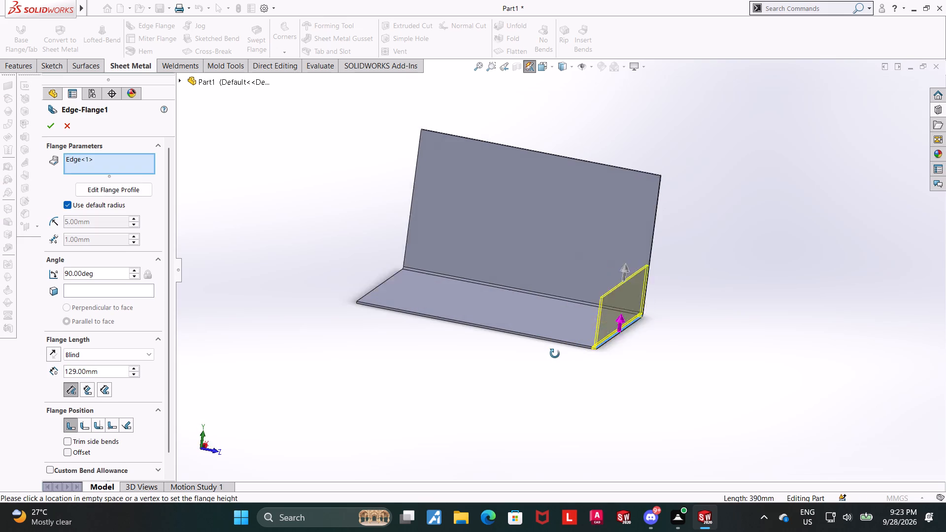
middle_click_drag(555, 354, 557, 356)
left_click(371, 279)
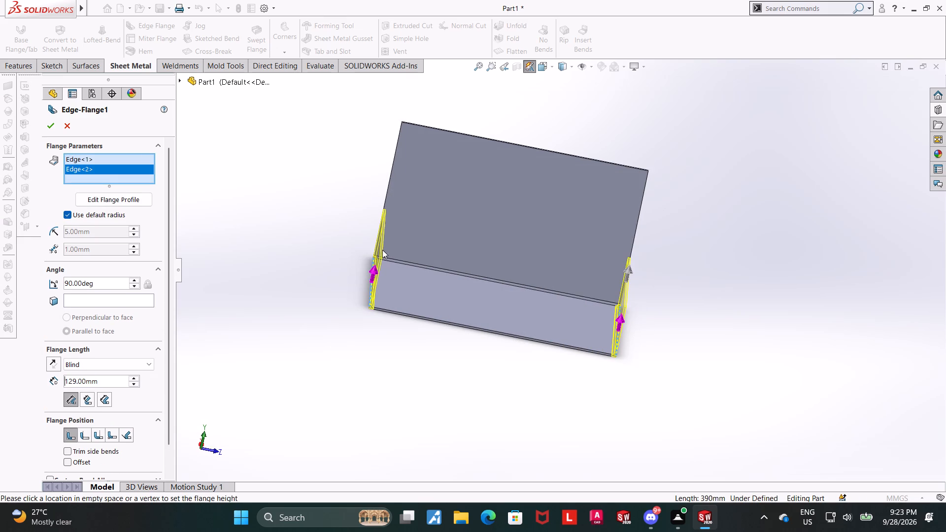
left_click(383, 233)
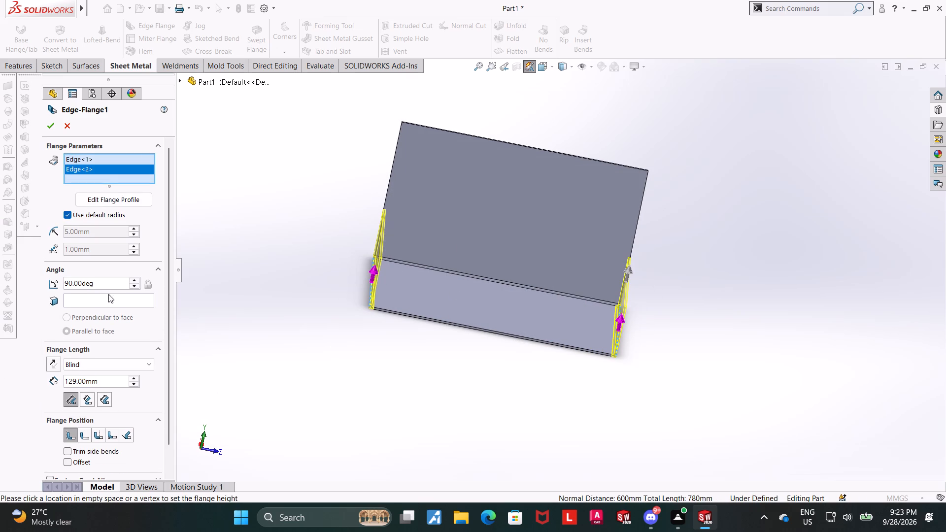
Set the side flanges' length to 170 mm and their flange position to Bend Outside.
left_click_drag(121, 381, 0, 372)
type("170")
key("Return")
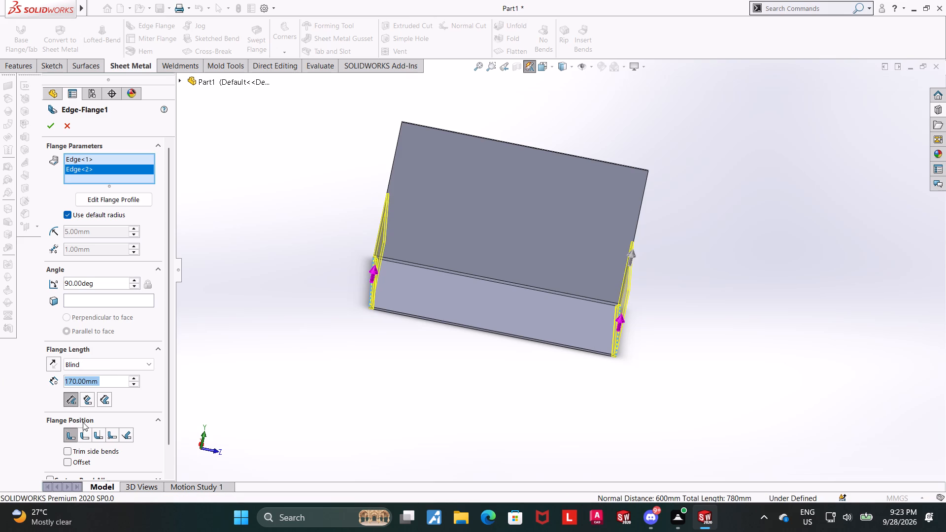
left_click(100, 433)
Enable a 6 mm Blind offset for the side flanges and finish the edge flange.
middle_click_drag(909, 315, 844, 290)
scroll(510, 198, "down", 2)
scroll(644, 210, "up", 3)
scroll(578, 213, "down", 3)
scroll(725, 361, "up", 4)
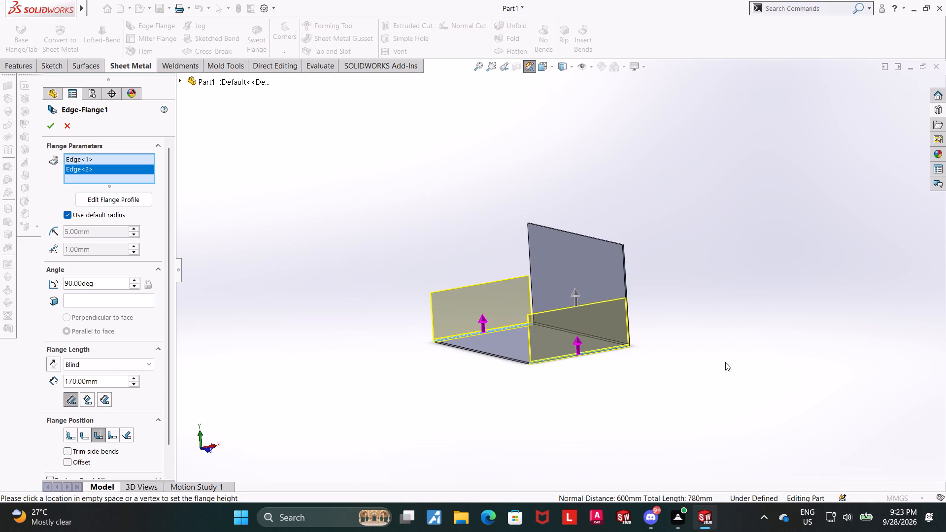
scroll(616, 359, "down", 2)
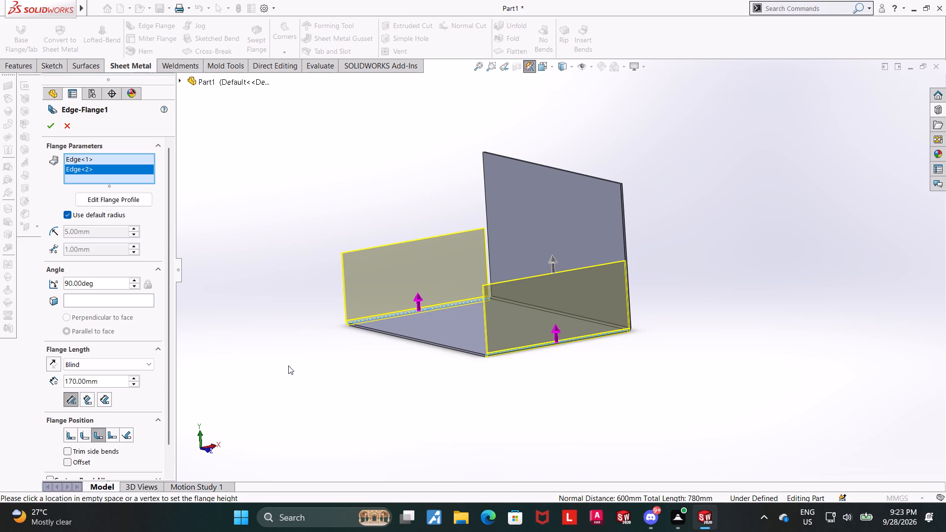
scroll(138, 409, "down", 1)
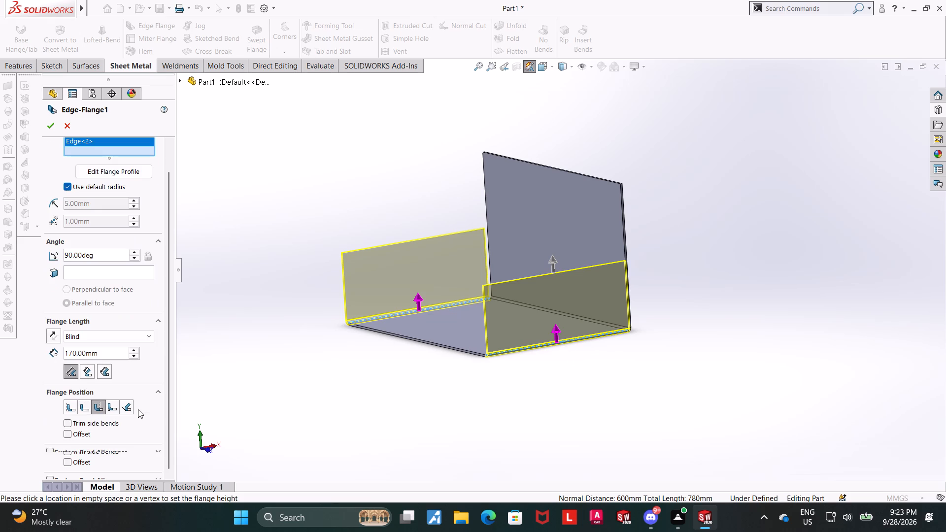
scroll(145, 407, "down", 2)
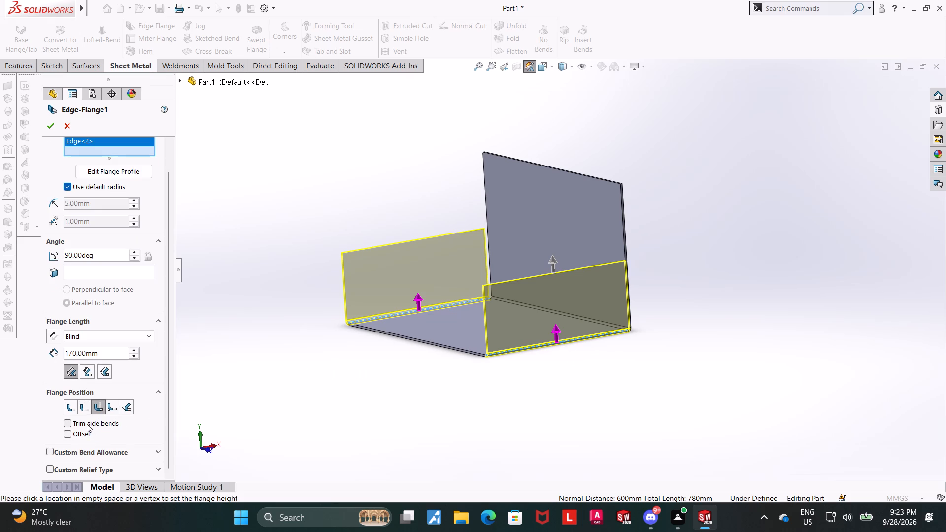
left_click(69, 431)
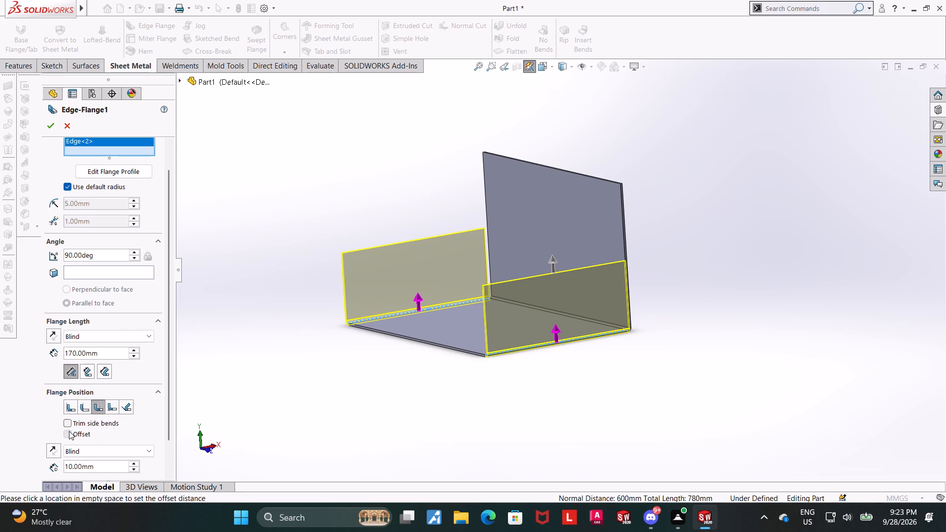
left_click_drag(114, 467, 37, 464)
key("6")
key("Return")
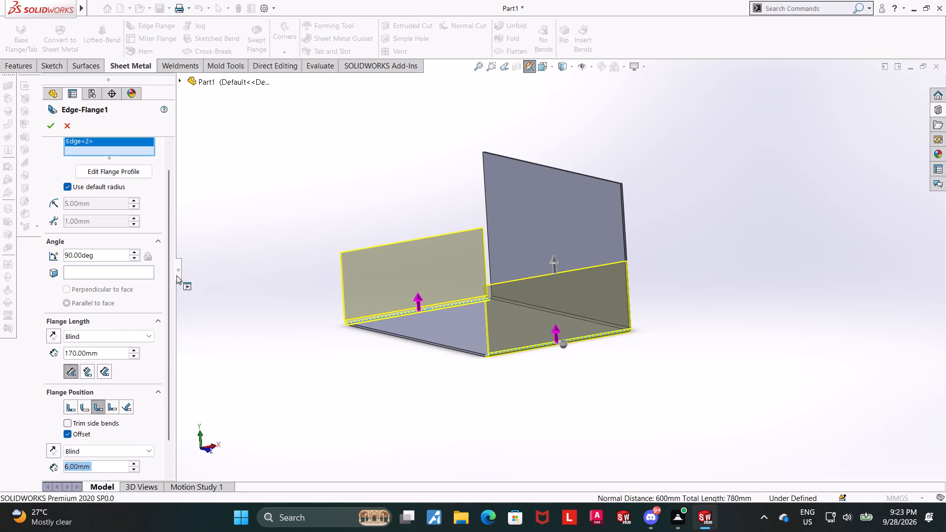
left_click_drag(169, 275, 162, 211)
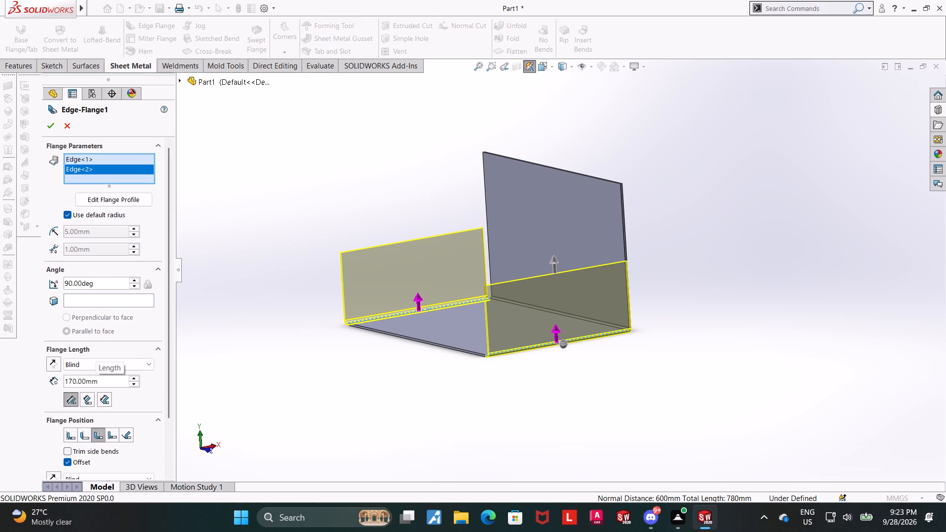
left_click(51, 132)
Examine the new side flanges and the corners where they meet the upright wall.
scroll(361, 347, "up", 3)
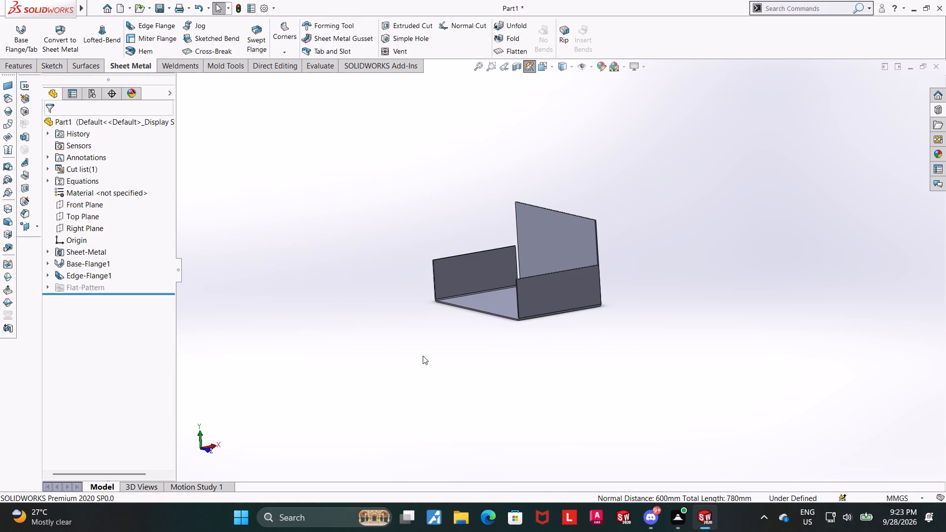
middle_click_drag(418, 352, 443, 384)
scroll(495, 226, "down", 2)
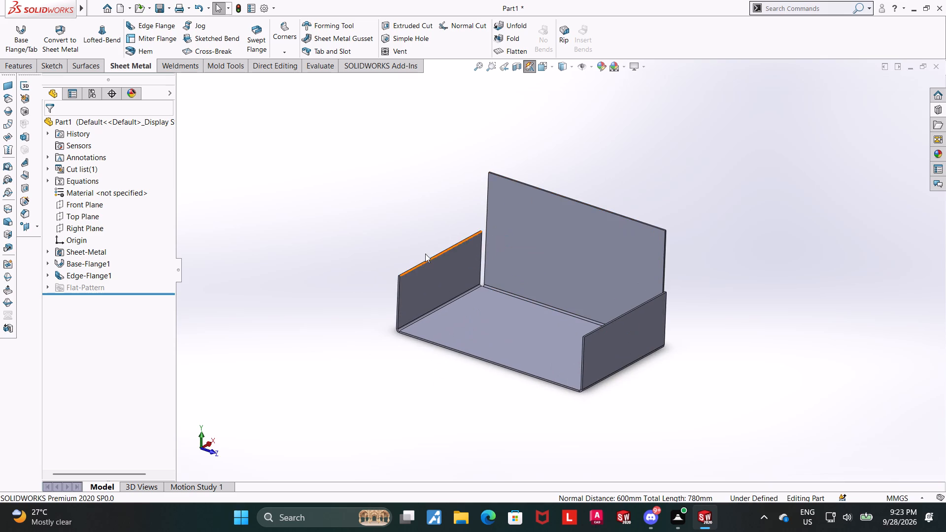
middle_click_drag(454, 300, 461, 300)
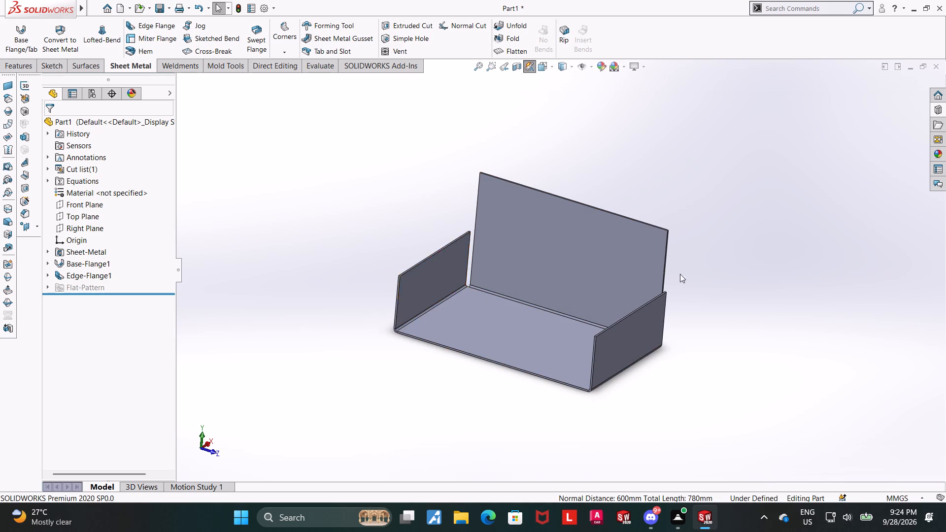
scroll(688, 292, "up", 3)
scroll(608, 299, "down", 3)
middle_click_drag(626, 305, 599, 316)
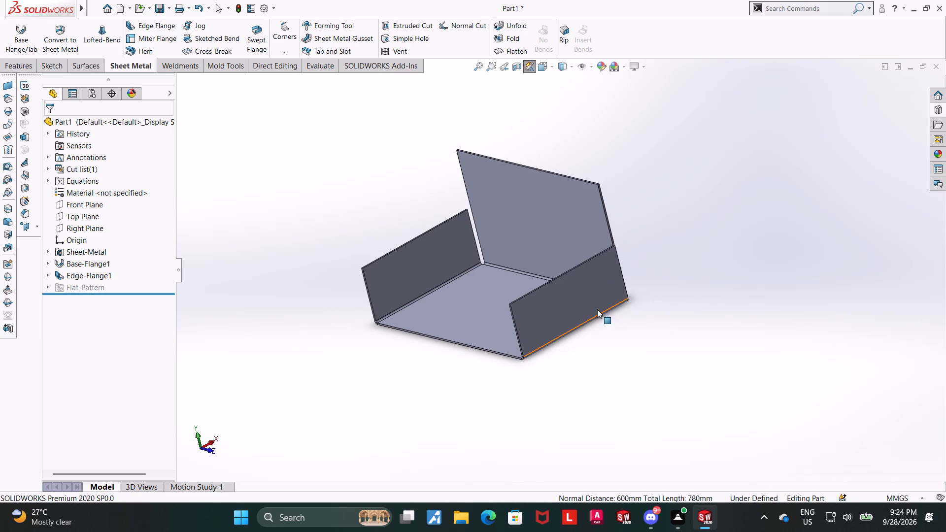
middle_click_drag(623, 316, 561, 293)
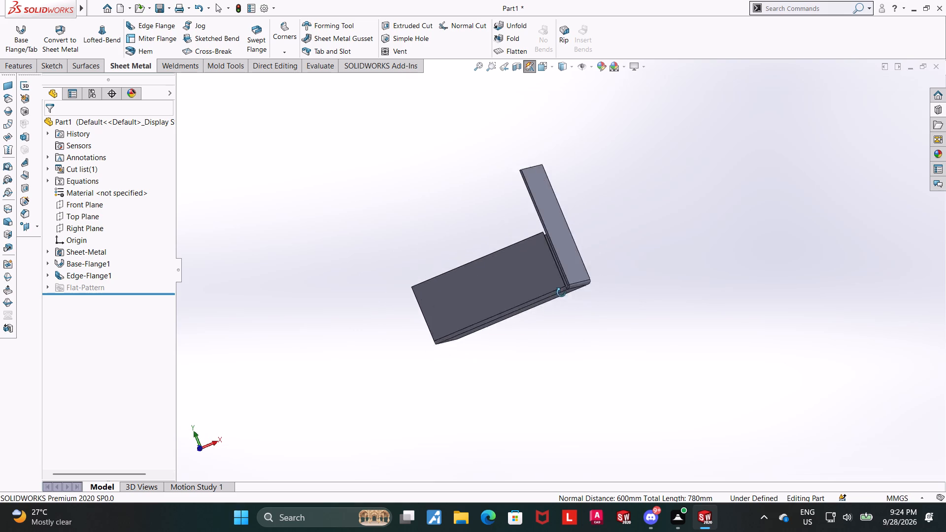
middle_click_drag(561, 293, 560, 329)
scroll(537, 268, "down", 4)
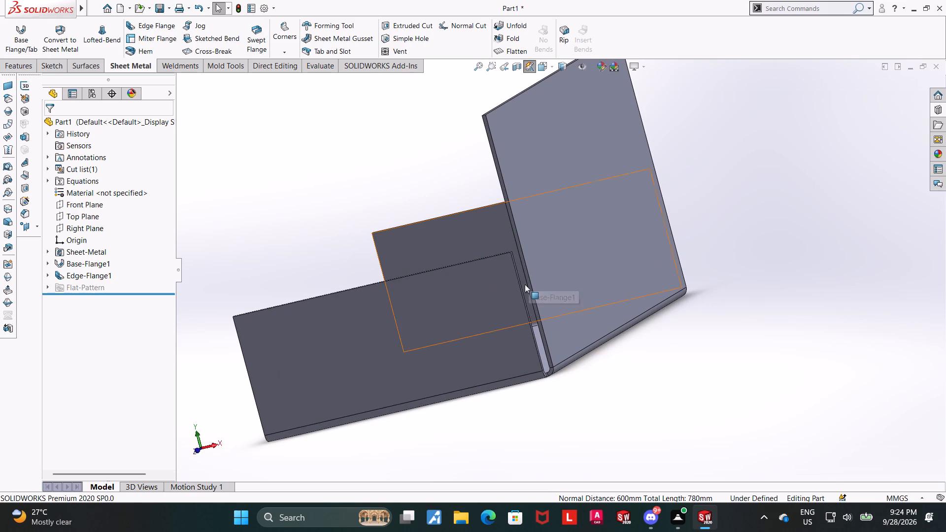
middle_click_drag(515, 295, 563, 357)
scroll(629, 325, "down", 3)
middle_click_drag(782, 335, 750, 350)
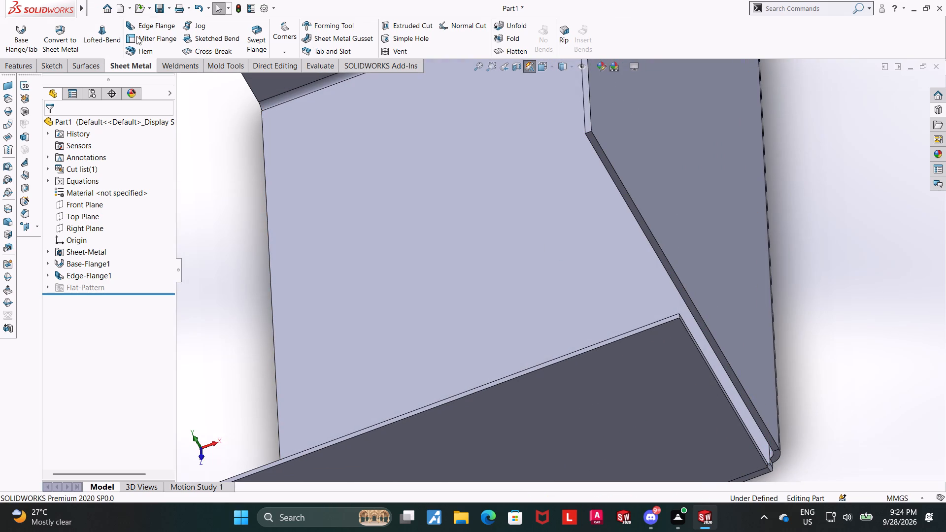
Start an Edge Flange about 65 mm long on one vertical side edge of the upright wall, directed over the side flange.
left_click(138, 29)
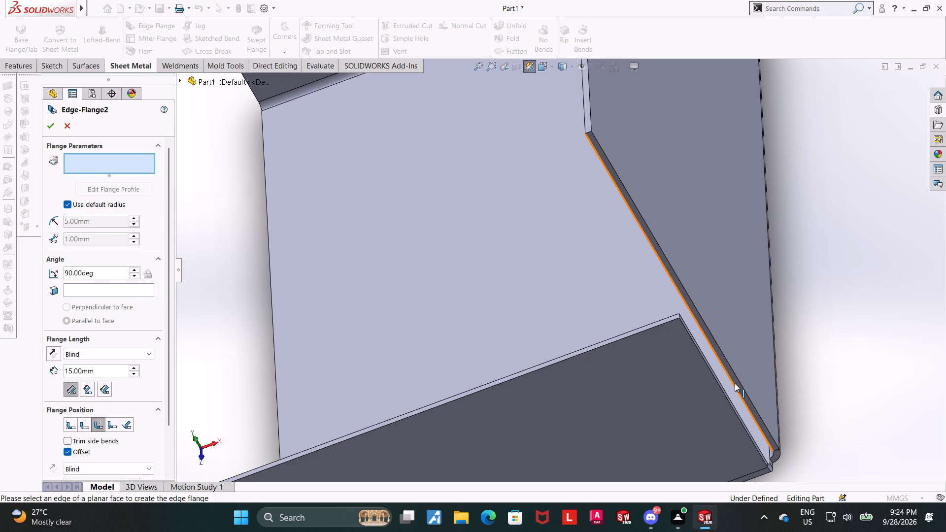
scroll(735, 382, "up", 4)
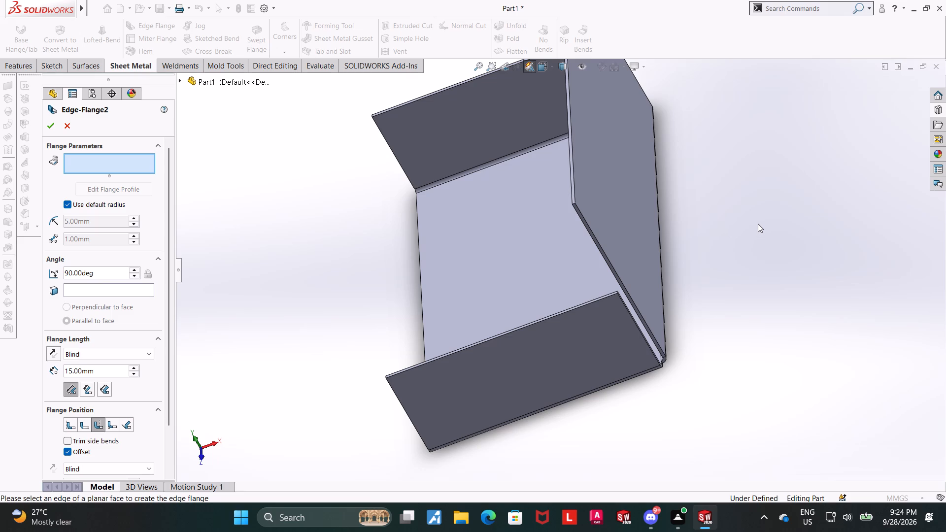
middle_click_drag(721, 276, 737, 258)
scroll(678, 264, "down", 4)
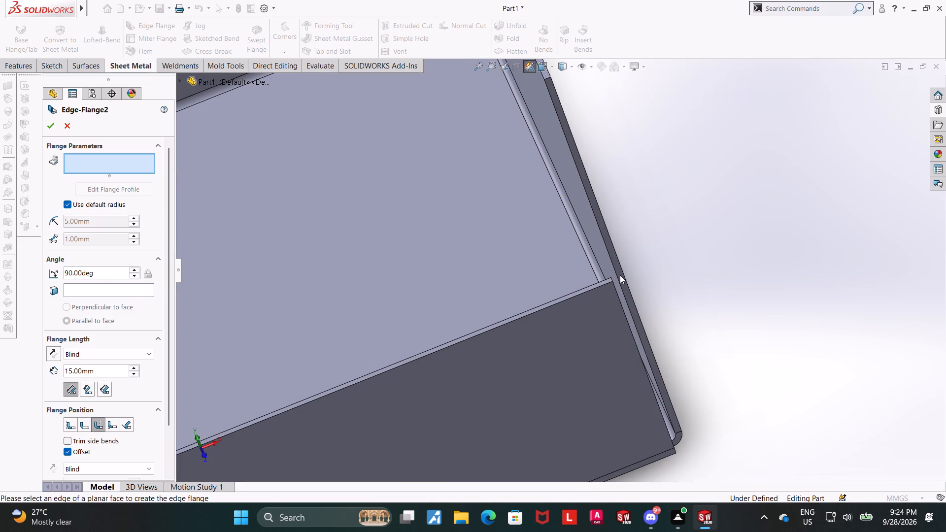
left_click(617, 275)
left_click(522, 277)
Open the flange profile for editing in the front view and lower its top line to shorten the flange along the upright wall.
middle_click_drag(861, 299, 851, 345)
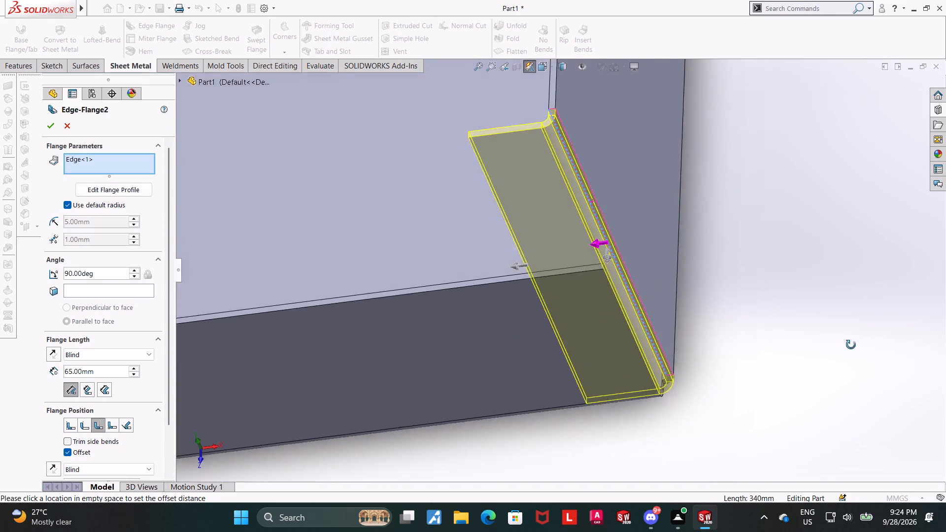
middle_click_drag(851, 345, 852, 303)
scroll(847, 302, "up", 4)
scroll(773, 223, "down", 2)
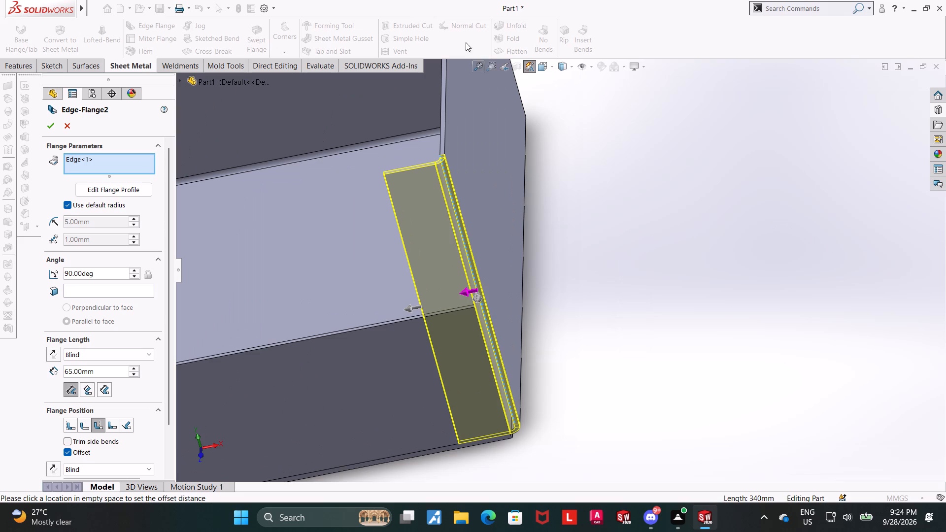
left_click(541, 68)
left_click(475, 353)
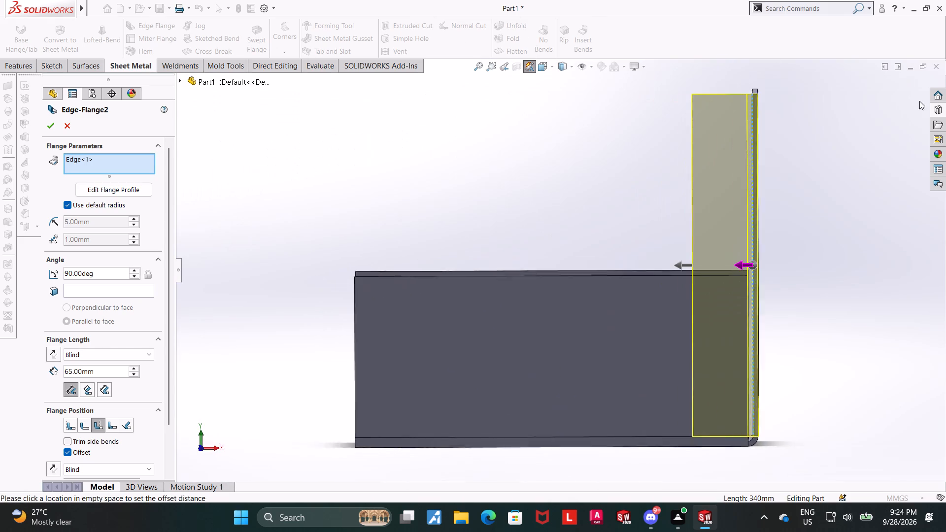
left_click(93, 192)
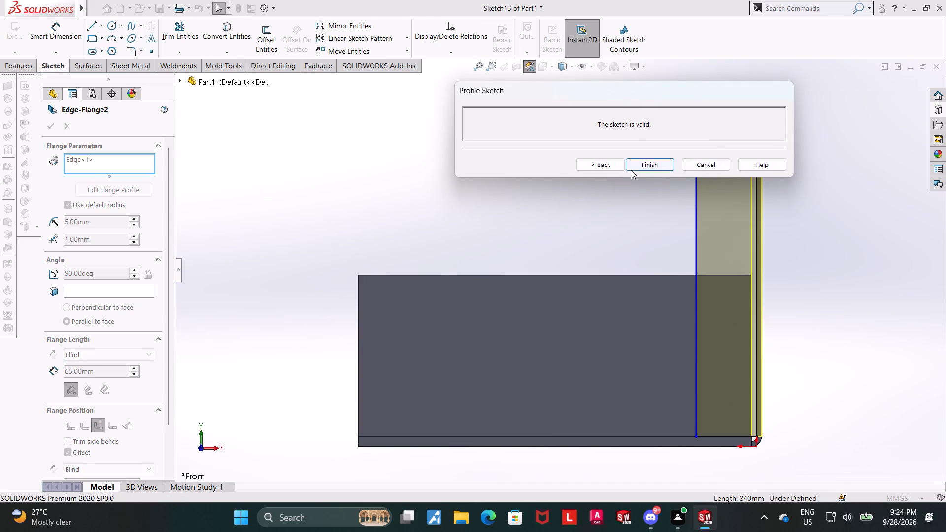
left_click_drag(633, 89, 274, 53)
left_click_drag(716, 91, 697, 226)
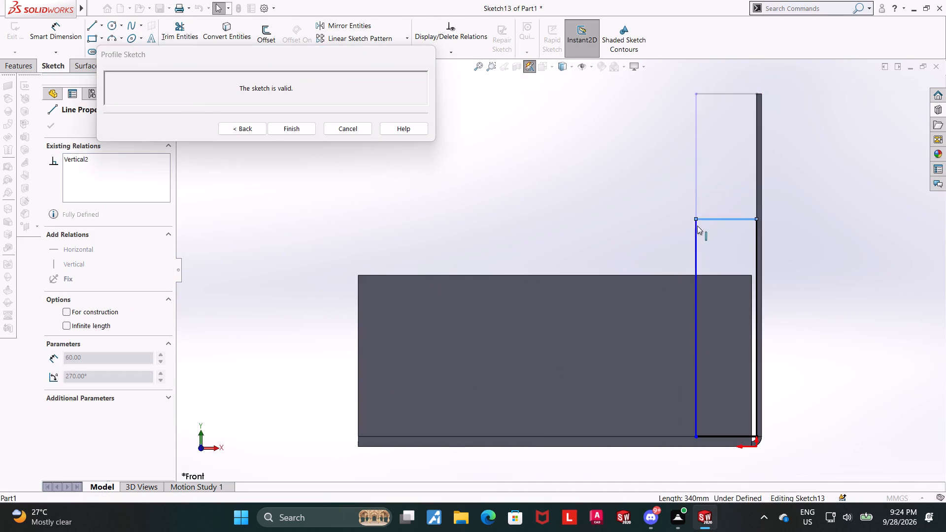
left_click_drag(697, 226, 689, 388)
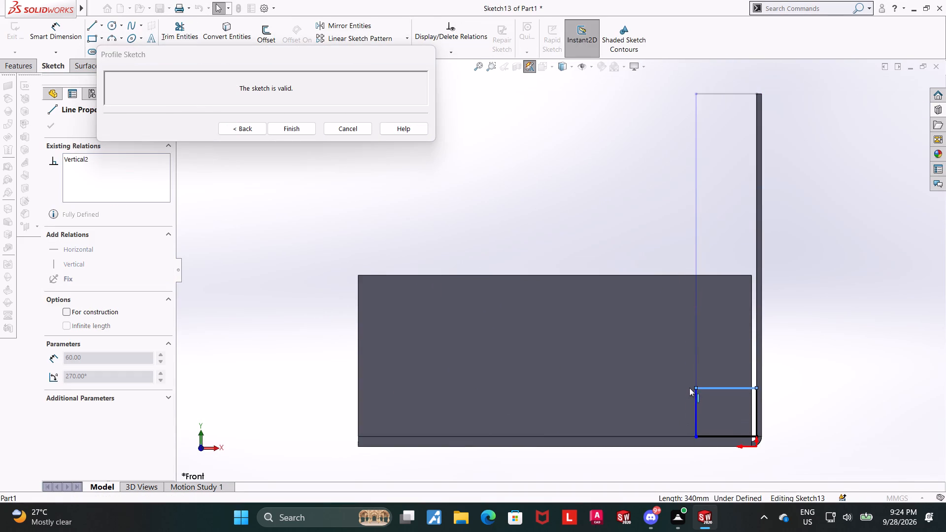
left_click_drag(689, 388, 689, 382)
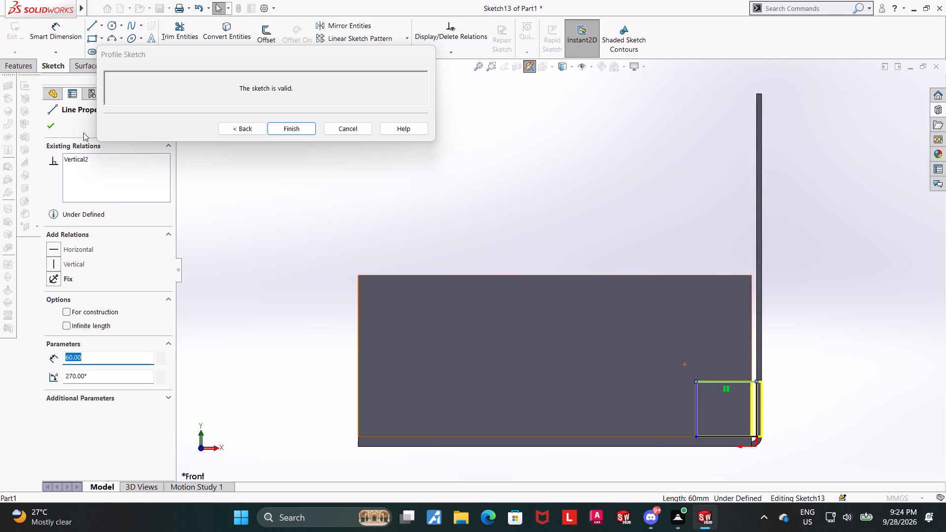
left_click_drag(730, 379, 719, 332)
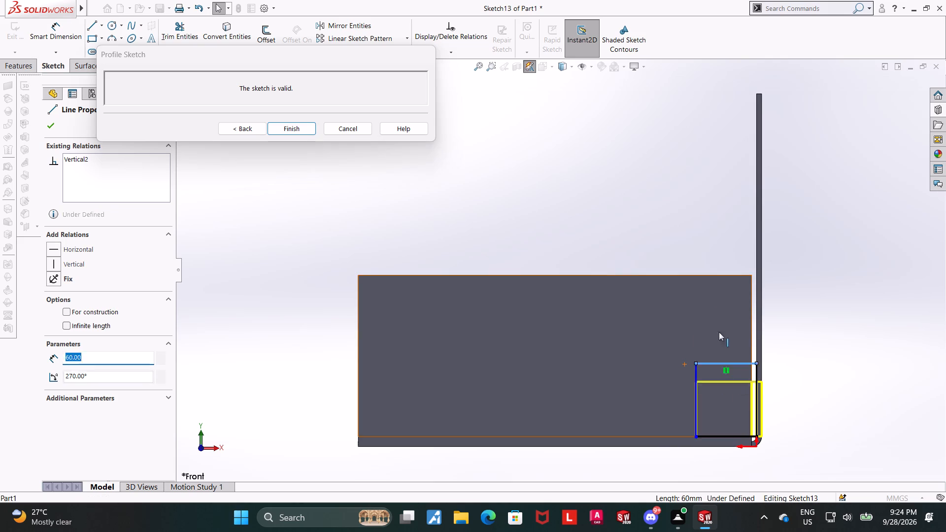
left_click_drag(719, 332, 715, 311)
Dimension the flange profile's free vertical line 60 mm from the outer face of the upright wall.
left_click(51, 40)
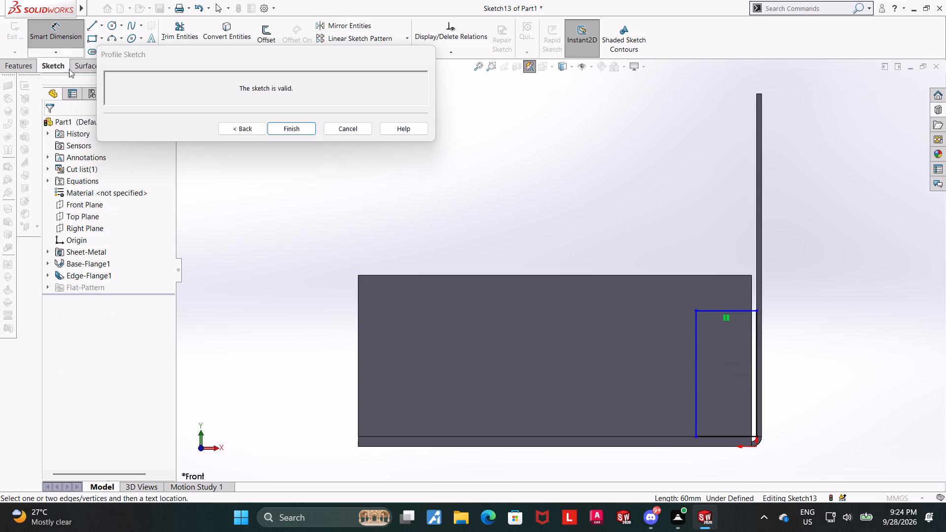
left_click(728, 434)
key("Escape")
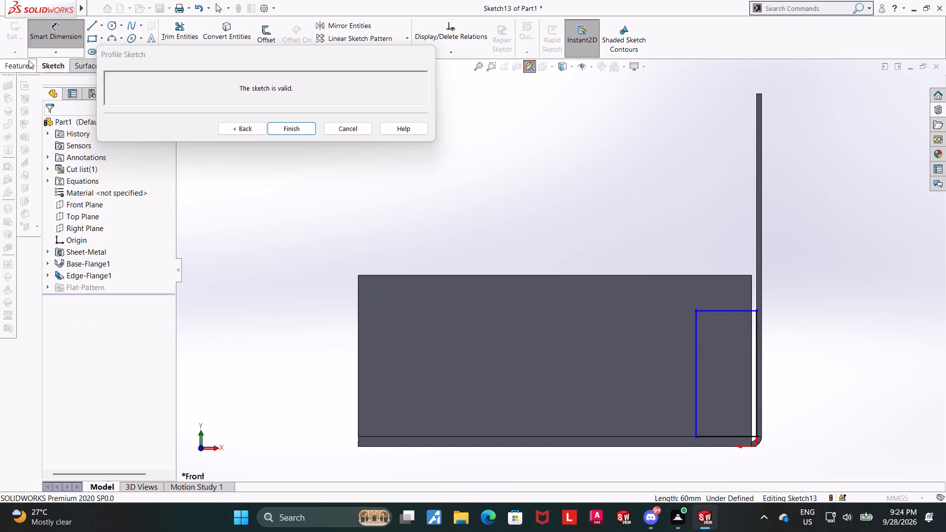
left_click(694, 388)
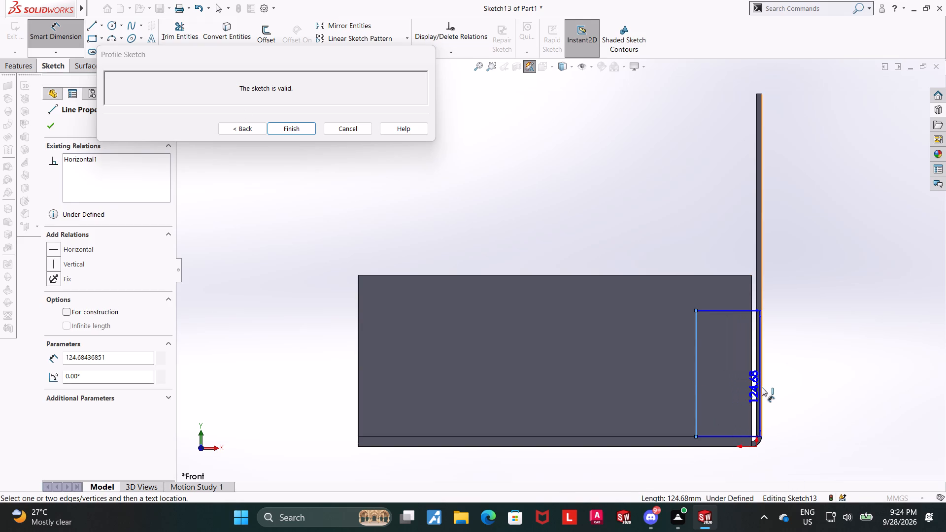
left_click(762, 387)
left_click(740, 470)
type("60")
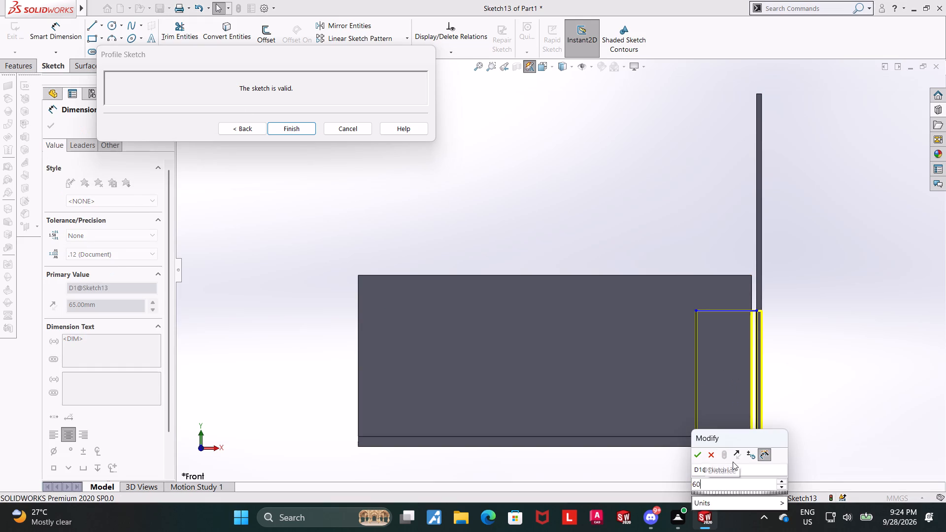
key("Return")
key("Escape")
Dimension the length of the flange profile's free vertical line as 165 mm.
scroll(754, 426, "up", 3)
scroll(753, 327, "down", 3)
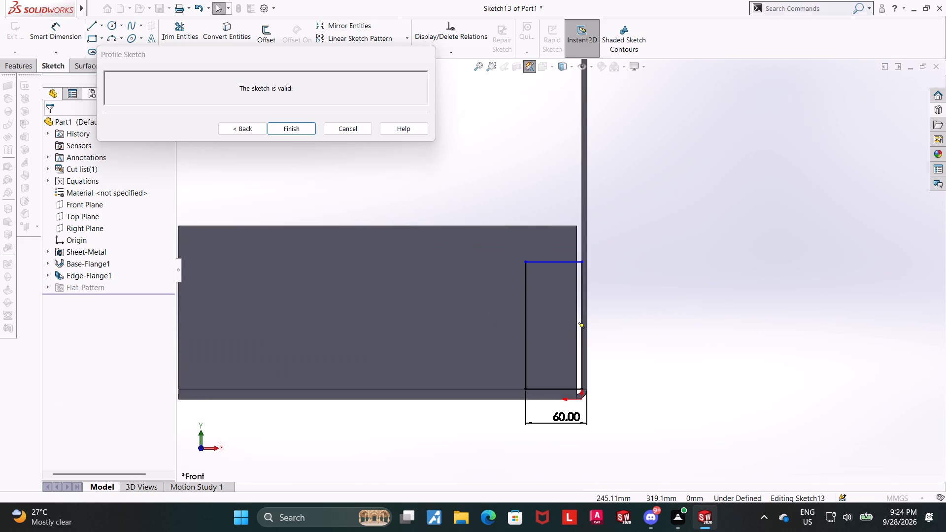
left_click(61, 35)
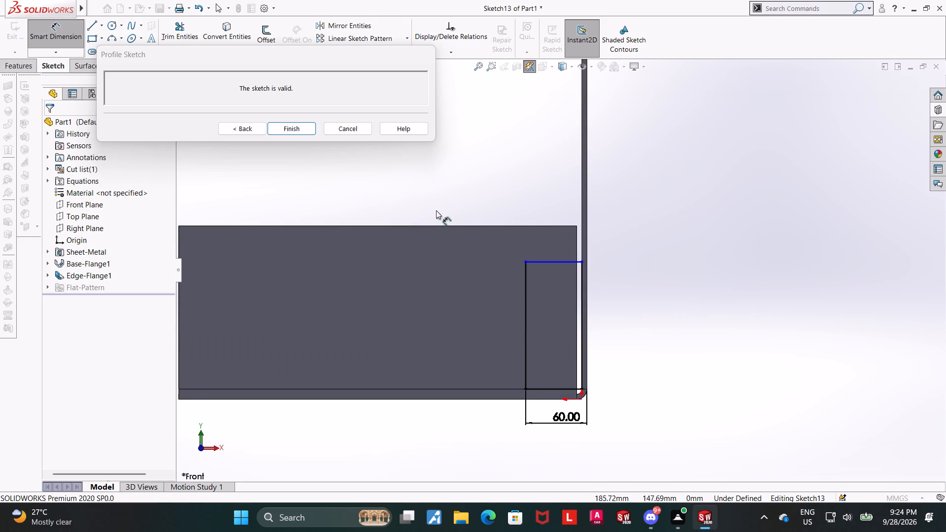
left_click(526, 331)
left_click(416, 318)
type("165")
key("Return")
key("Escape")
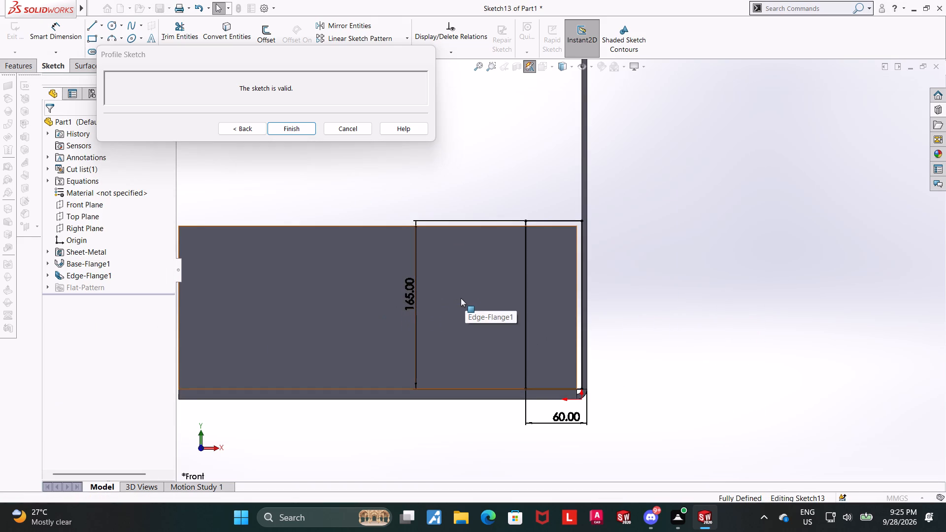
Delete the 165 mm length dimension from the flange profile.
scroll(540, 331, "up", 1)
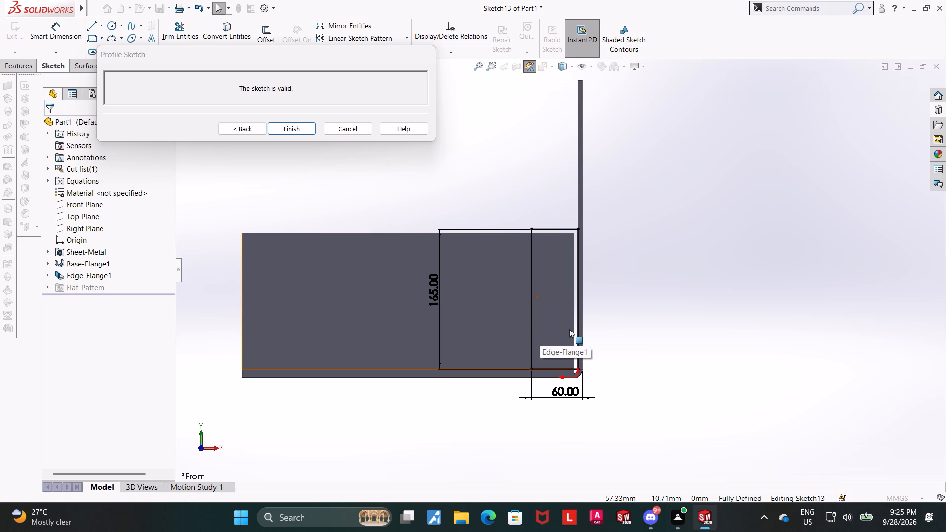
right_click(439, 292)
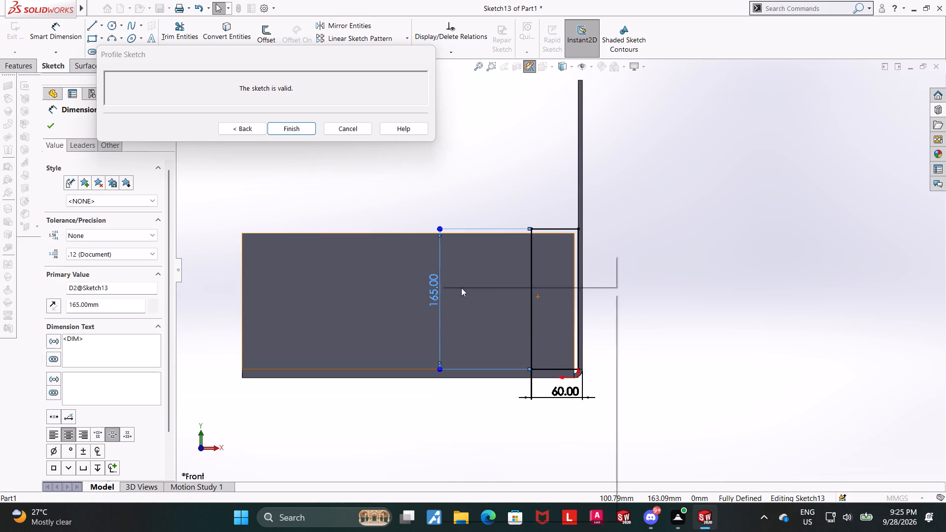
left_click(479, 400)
Dimension the flange profile's top line 165 mm above the bottom edge of the base.
left_click(38, 23)
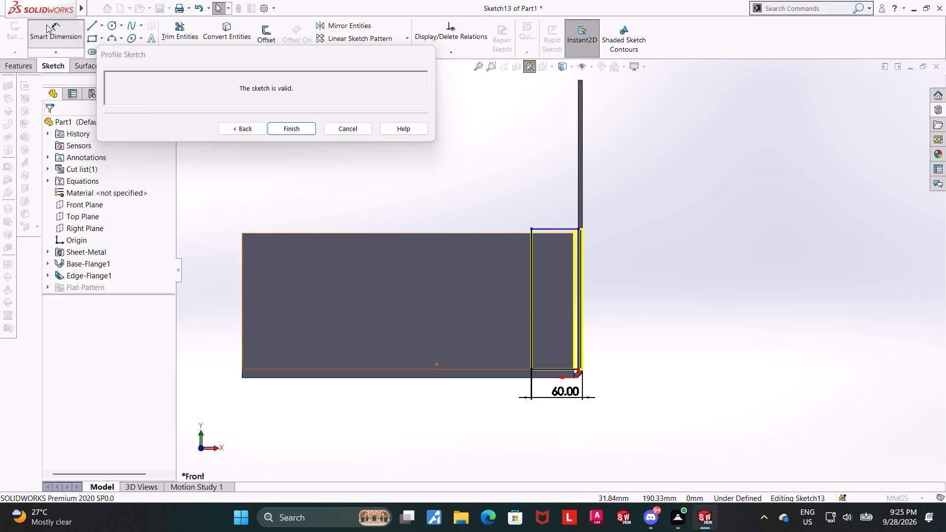
left_click(554, 226)
left_click(555, 228)
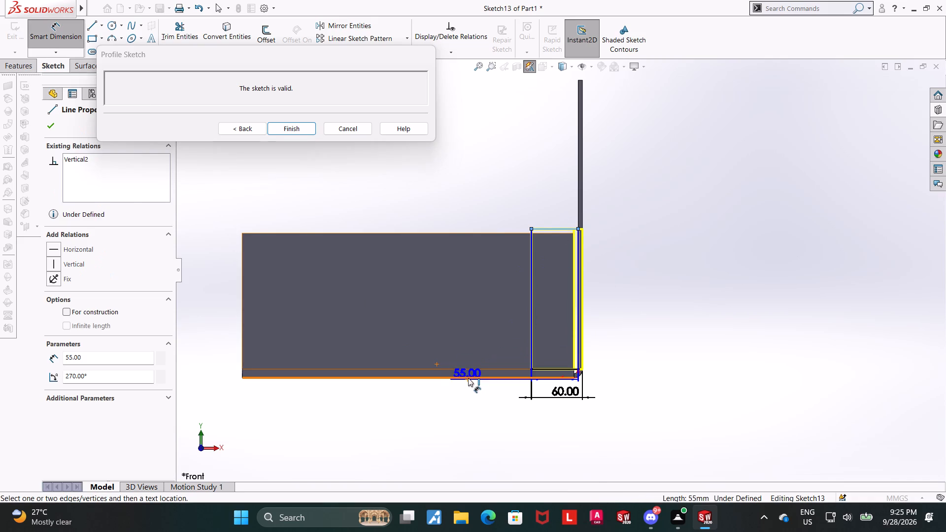
left_click(468, 378)
left_click(828, 328)
type("165")
key("Return")
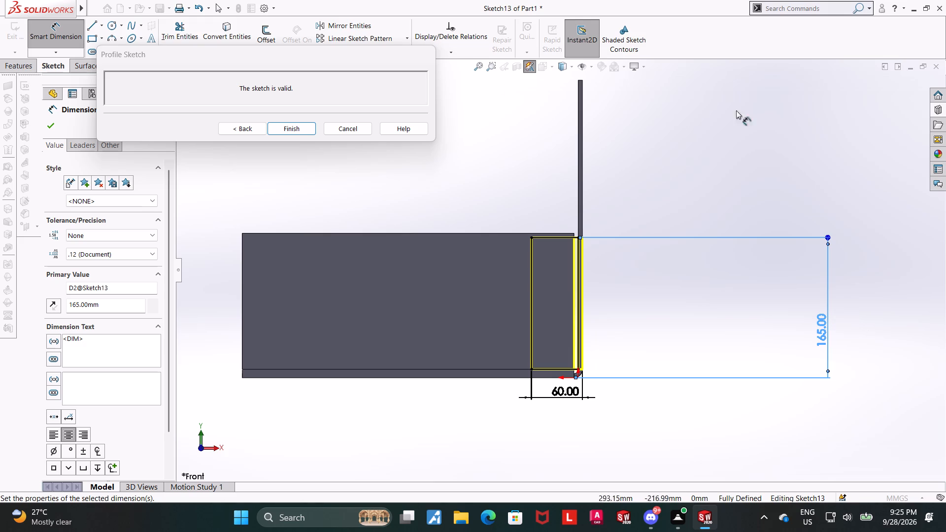
Return from the profile sketch to the flange settings, disable the position offset and finish the edge flange.
left_click(253, 125)
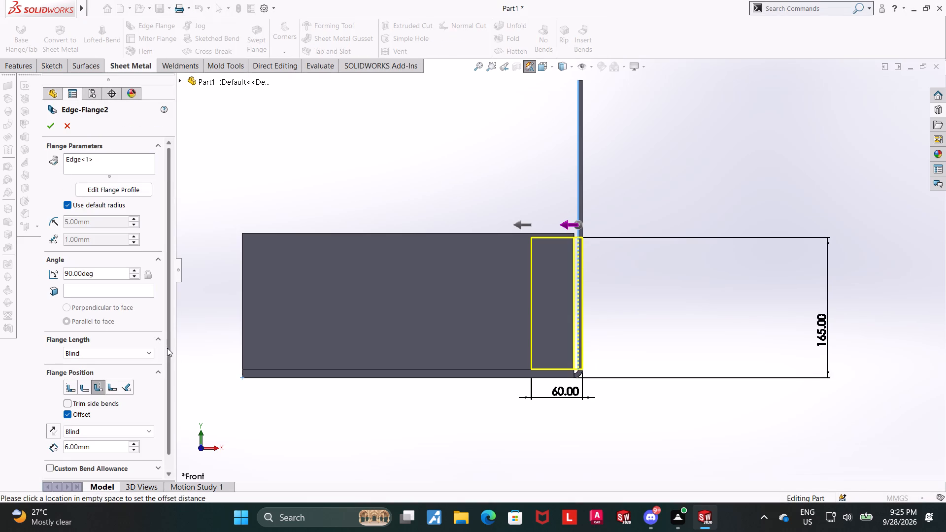
left_click(67, 415)
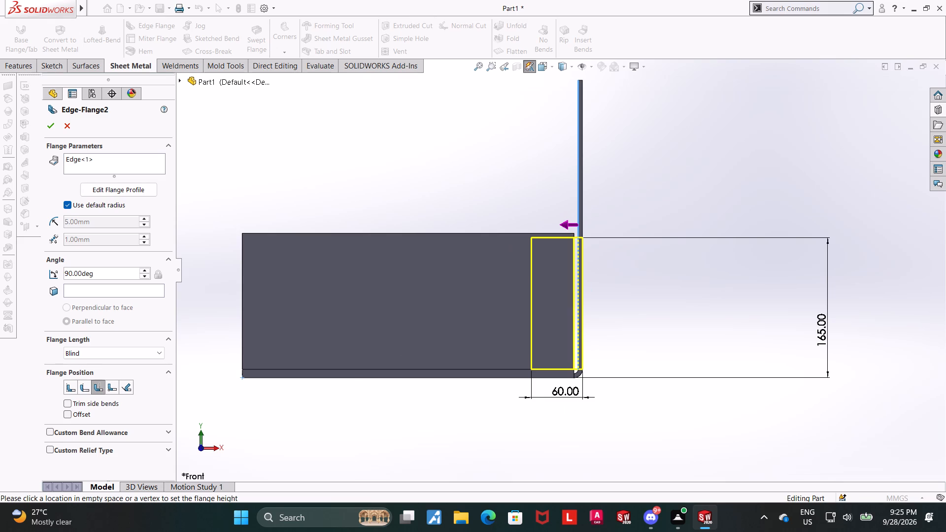
left_click(50, 128)
Examine the new edge flange at the corner and its clearance to the adjoining side flange.
scroll(580, 217, "up", 1)
middle_click_drag(580, 218, 607, 347)
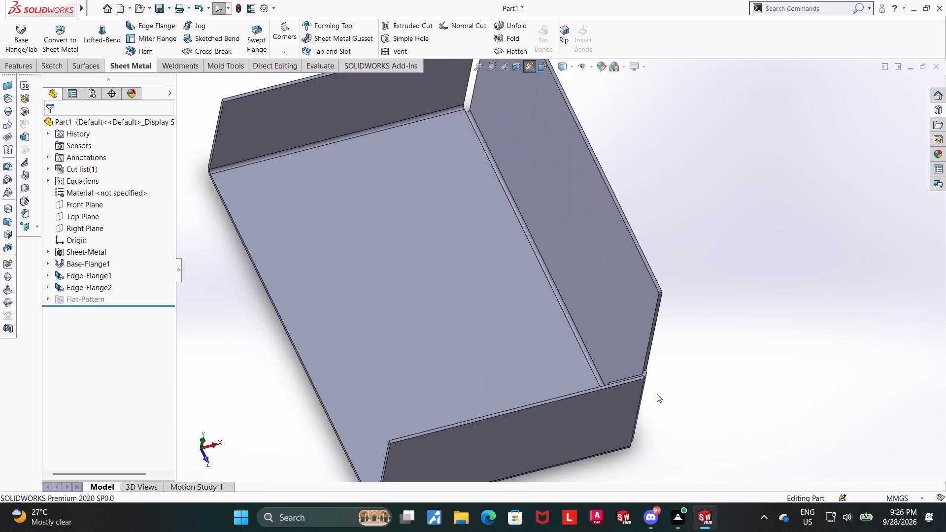
scroll(639, 375, "down", 5)
middle_click_drag(591, 358, 587, 438)
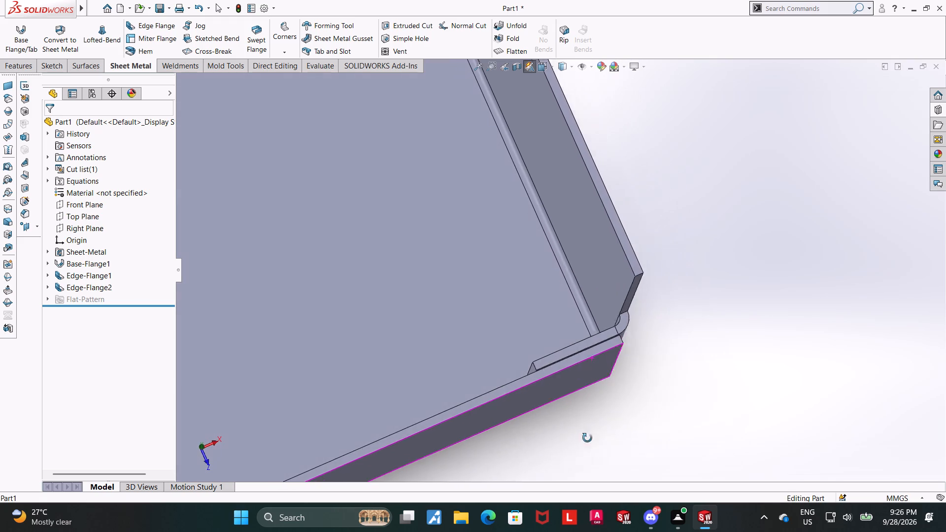
middle_click_drag(587, 438, 585, 436)
scroll(588, 402, "down", 5)
scroll(618, 166, "down", 5)
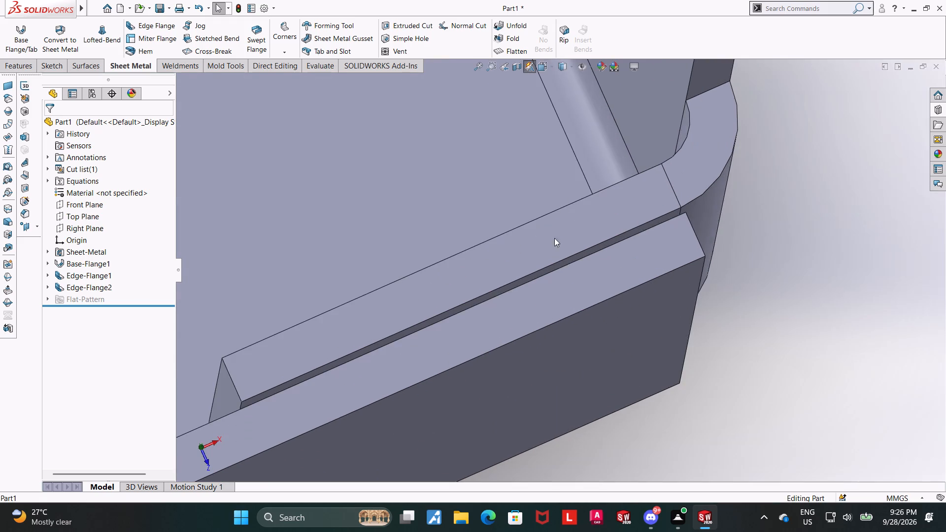
middle_click_drag(550, 247, 557, 257)
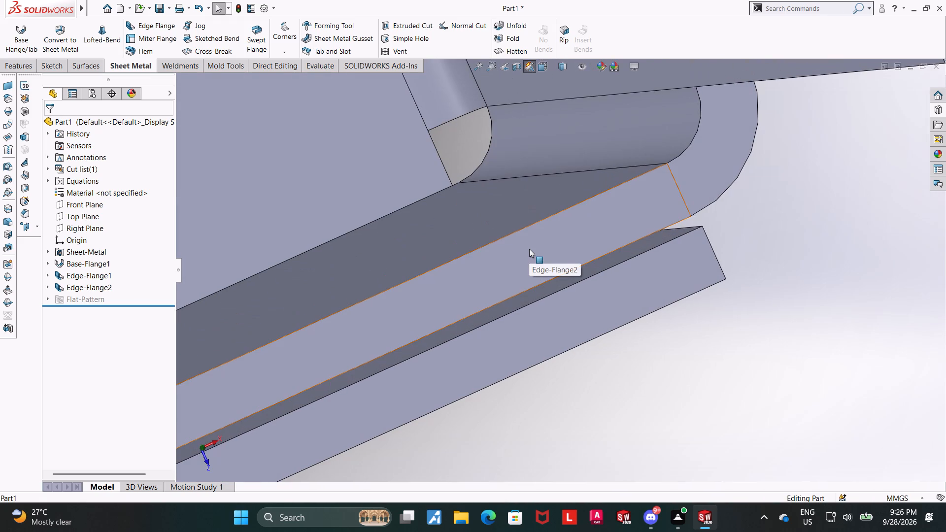
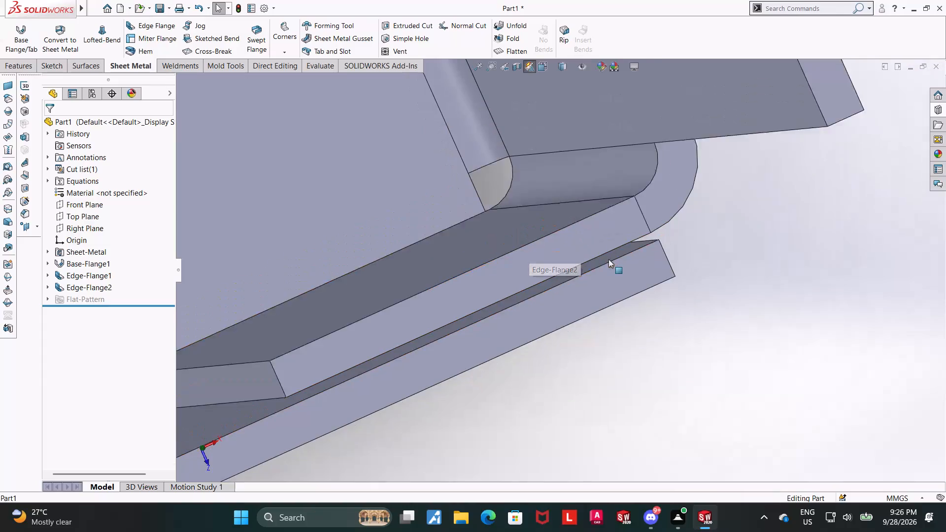
Examine the part's overall shape and the corner where the new edge flange overlaps the side flange.
middle_click_drag(611, 341, 607, 219)
scroll(574, 285, "up", 5)
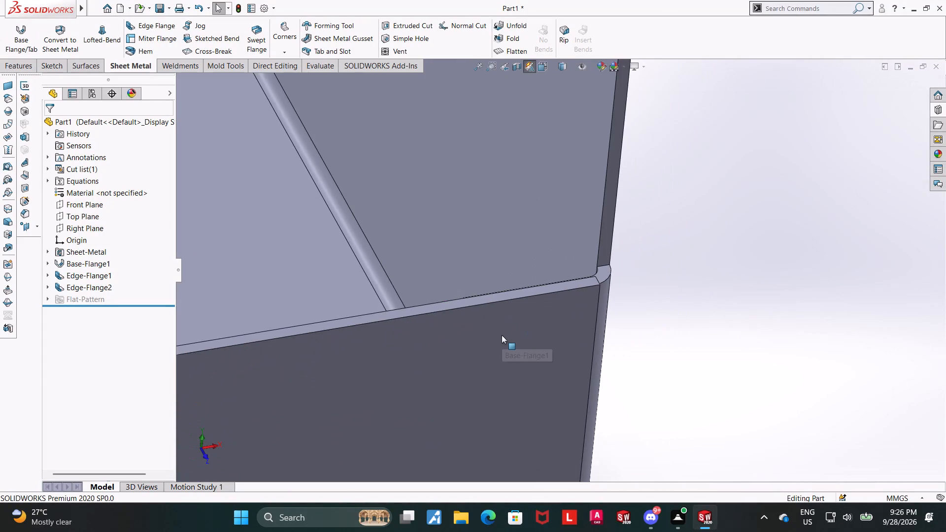
scroll(502, 335, "up", 9)
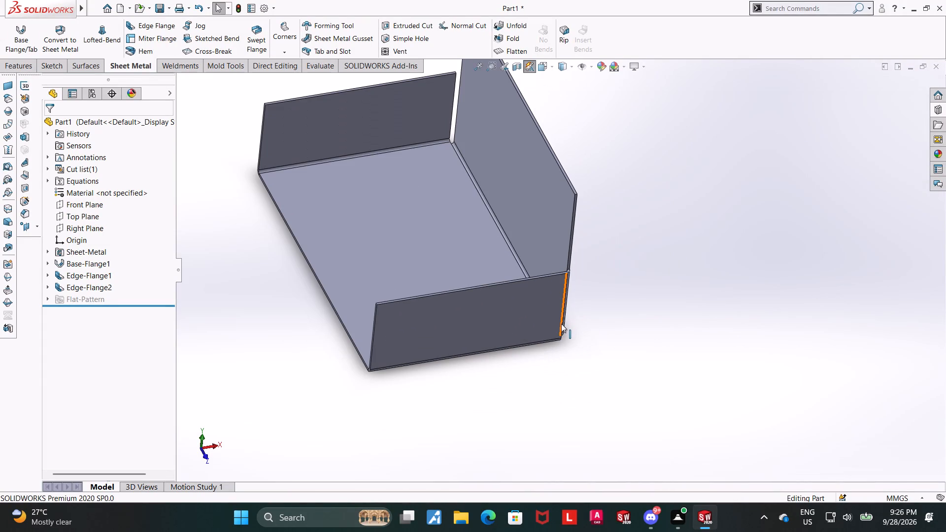
scroll(596, 316, "up", 2)
middle_click_drag(588, 307, 621, 404)
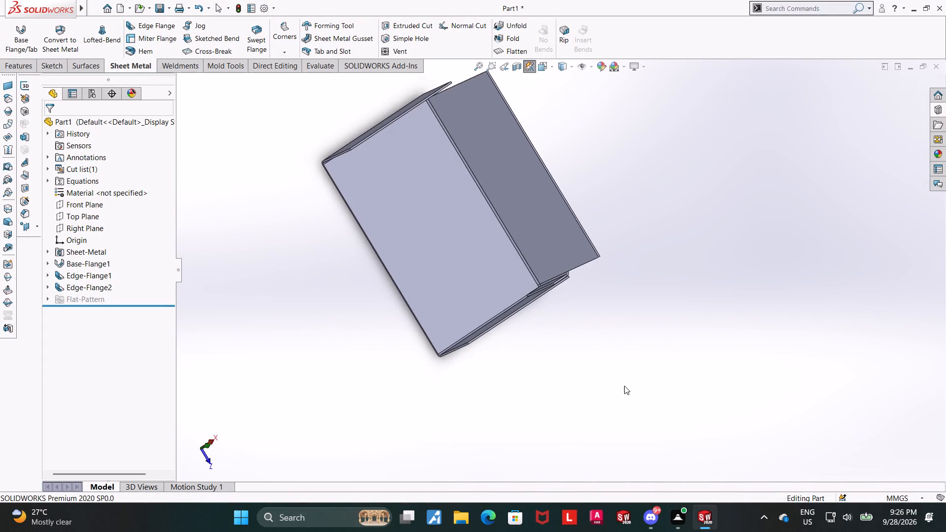
scroll(581, 293, "down", 2)
scroll(560, 233, "down", 3)
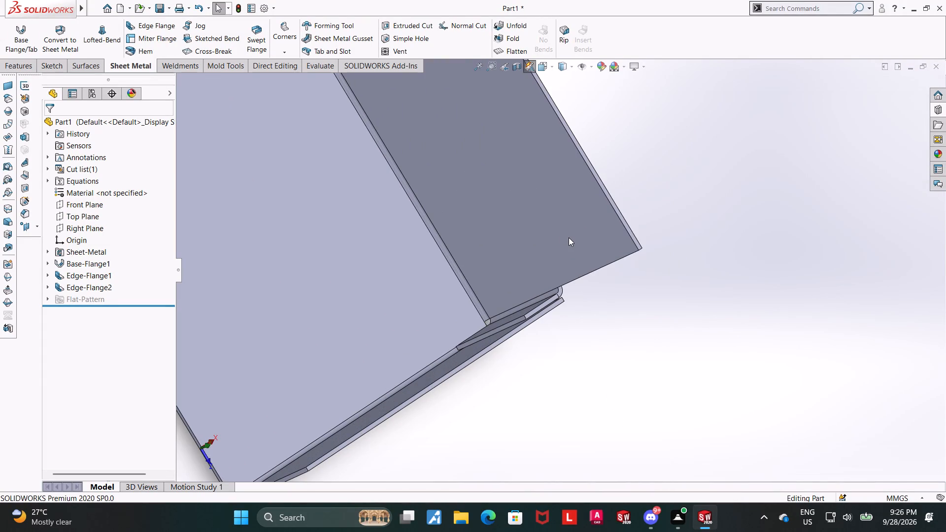
Mirror the Edge-Flange2 feature about the Front Plane to the opposite end of the upright wall.
left_click(0, 59)
left_click(428, 52)
scroll(556, 186, "up", 7)
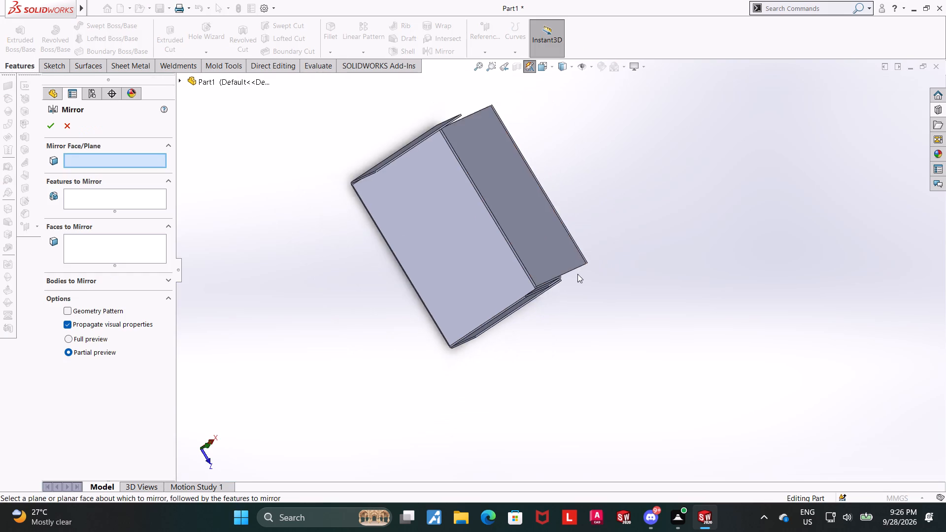
scroll(577, 274, "up", 1)
scroll(415, 219, "down", 4)
left_click(183, 78)
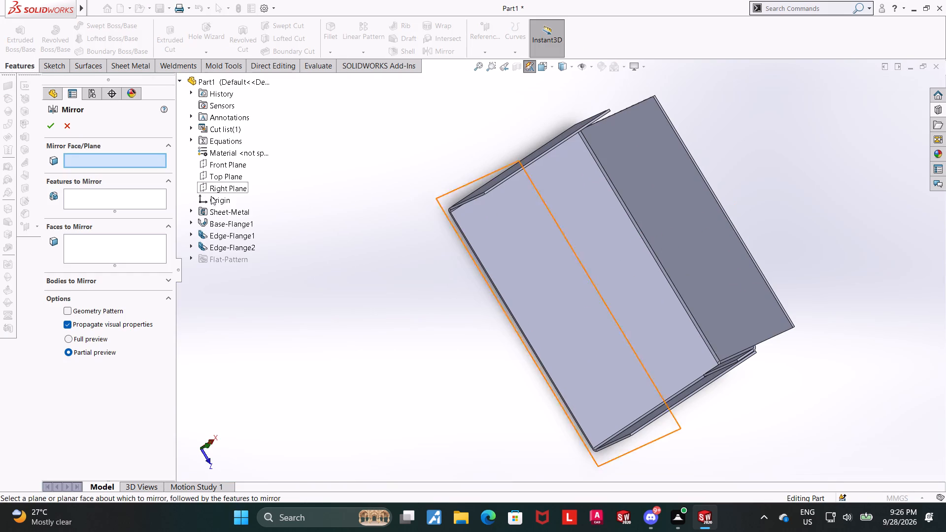
left_click(230, 166)
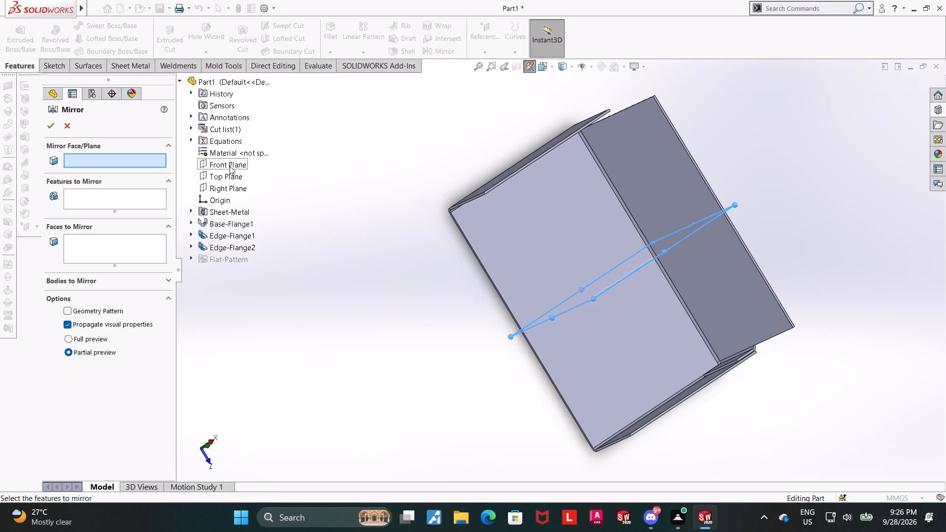
left_click(211, 245)
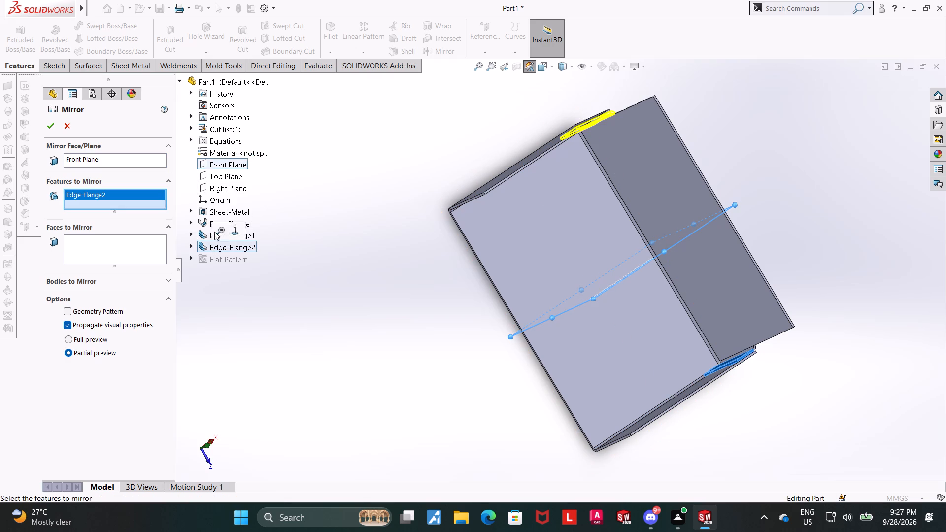
left_click(47, 128)
Start a sketch on the outer face of the front side flange and orient the view normal to it.
middle_click_drag(358, 253, 340, 221)
scroll(940, 330, "down", 1)
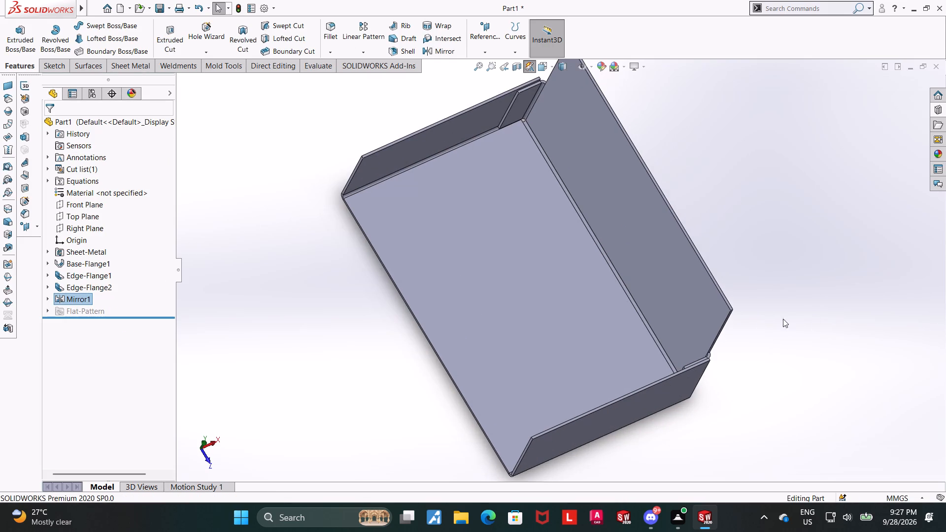
scroll(777, 312, "down", 2)
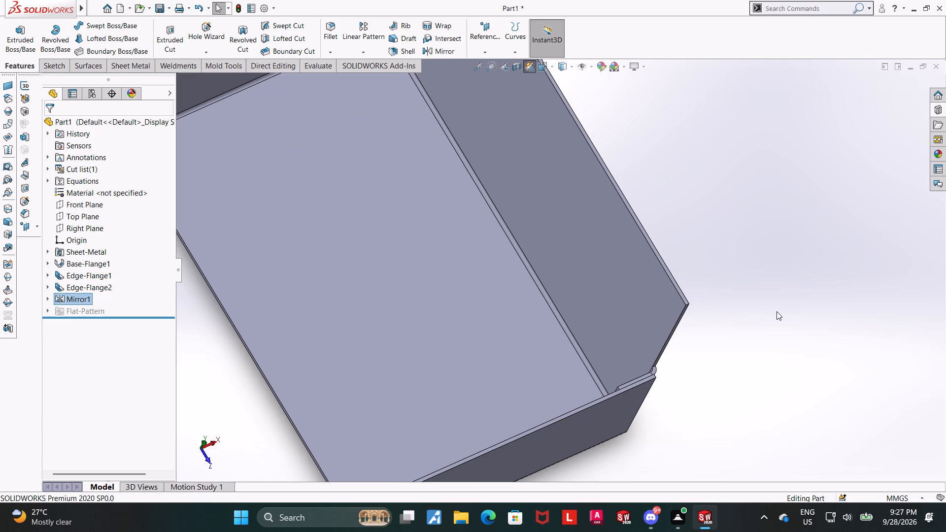
scroll(673, 331, "up", 4)
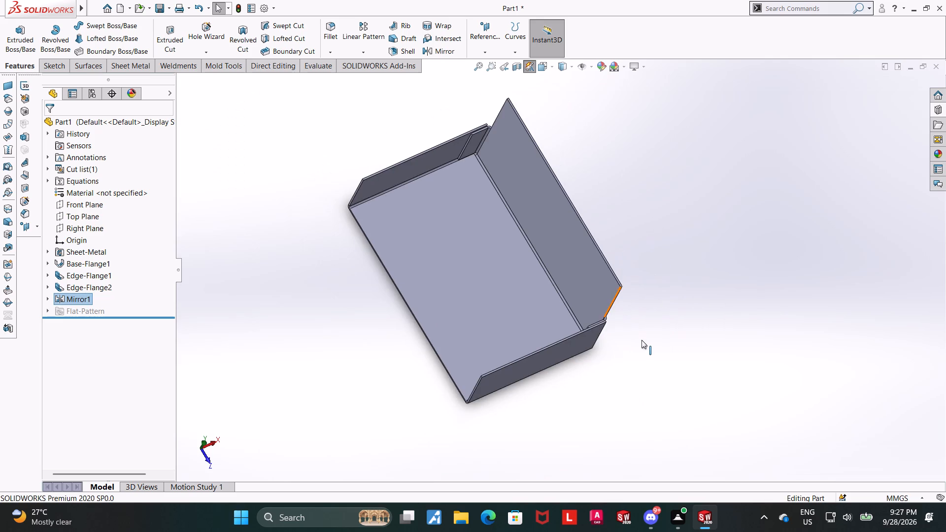
middle_click_drag(634, 336, 604, 205)
left_click(552, 318)
left_click(599, 293)
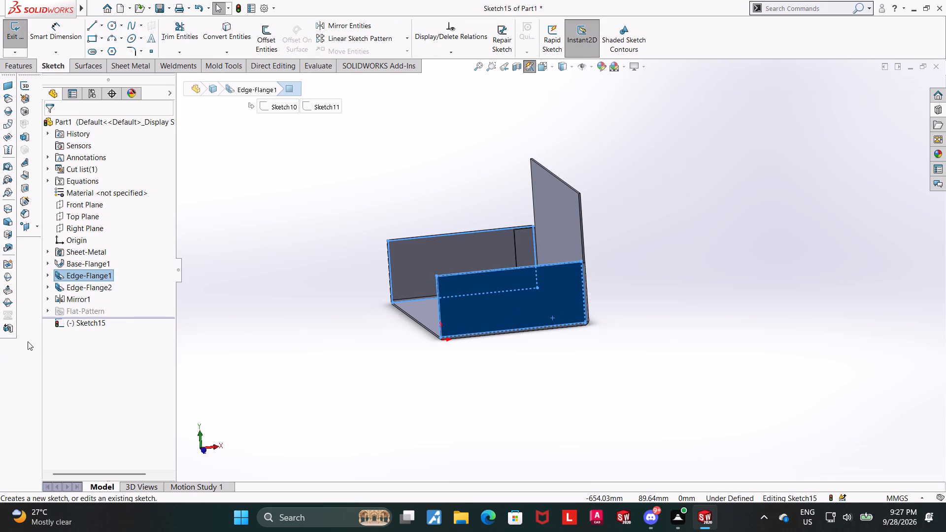
left_click(91, 322)
left_click(123, 312)
left_click(101, 325)
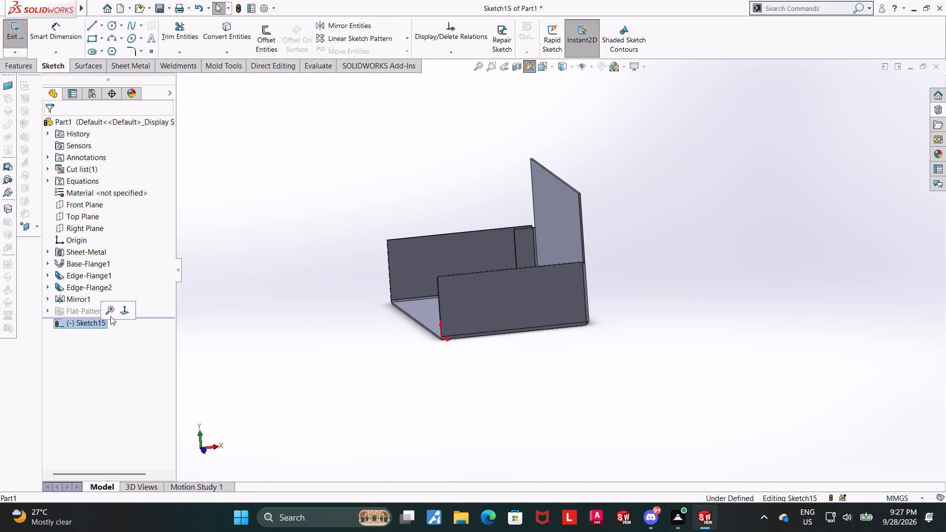
left_click(120, 309)
left_click(275, 282)
left_click(98, 307)
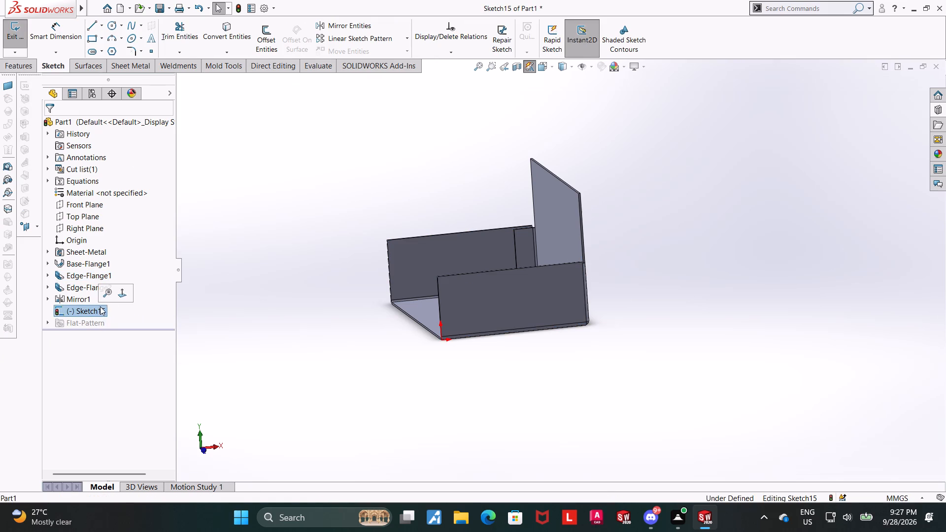
left_click(124, 296)
Sketch two circles near the flange's upright-wall end, one above the other, with centres about 91 mm apart and the upper about 21 mm in diameter.
left_click(108, 25)
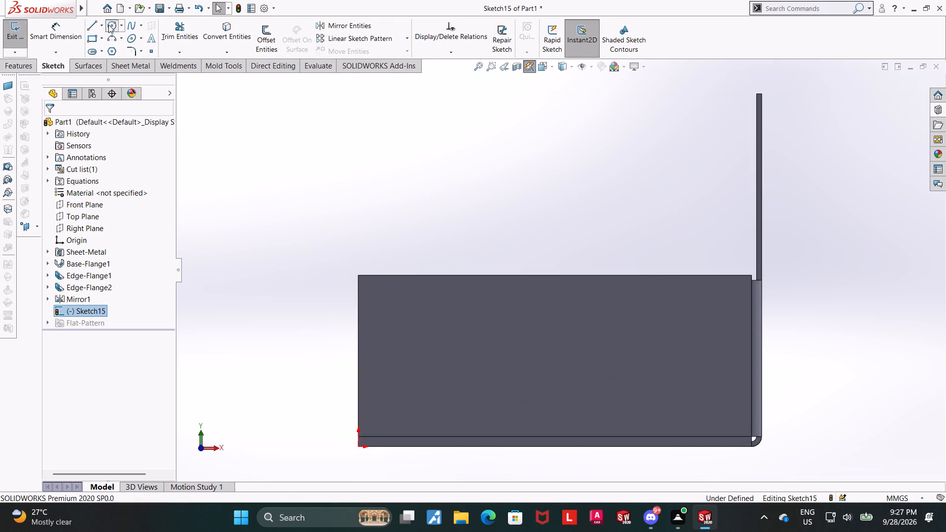
left_click(712, 404)
left_click(731, 389)
key("Escape")
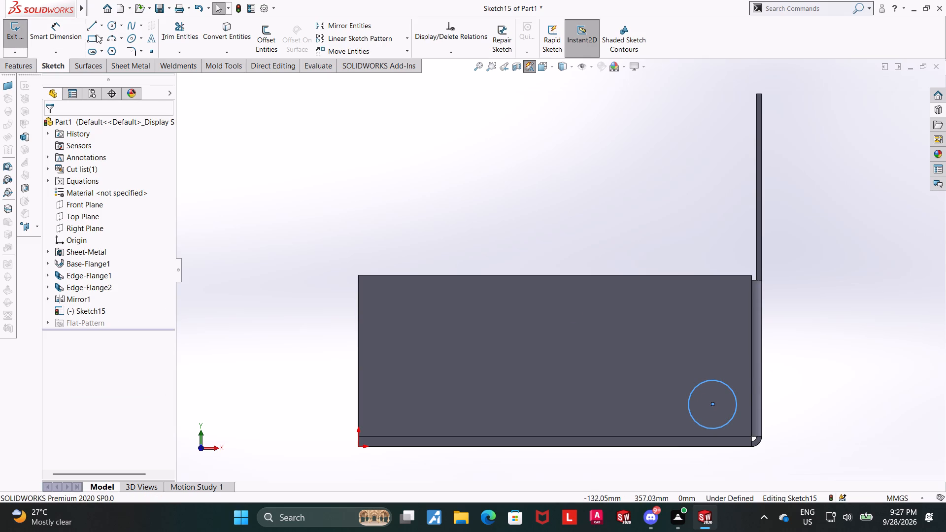
left_click(107, 27)
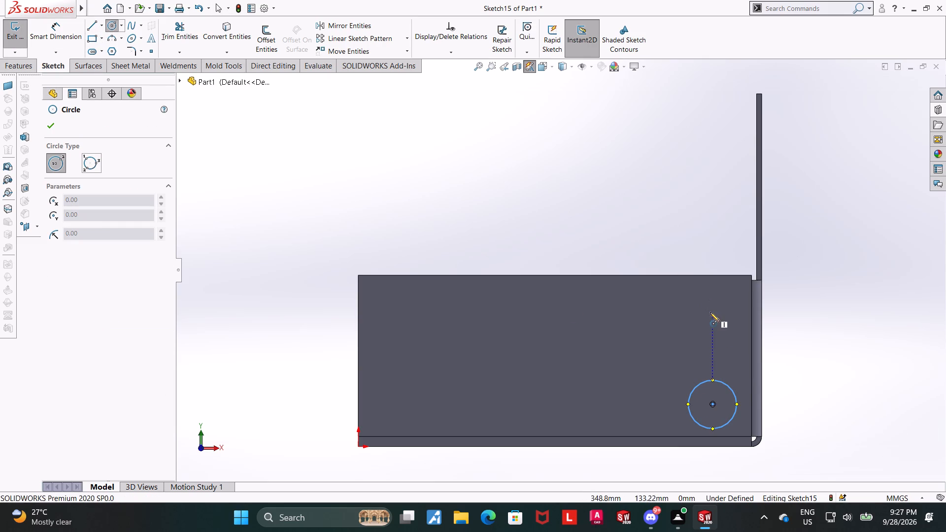
left_click(710, 312)
left_click(722, 307)
key("Escape")
Dimension the lower circle's diameter as 15 mm.
left_click(44, 32)
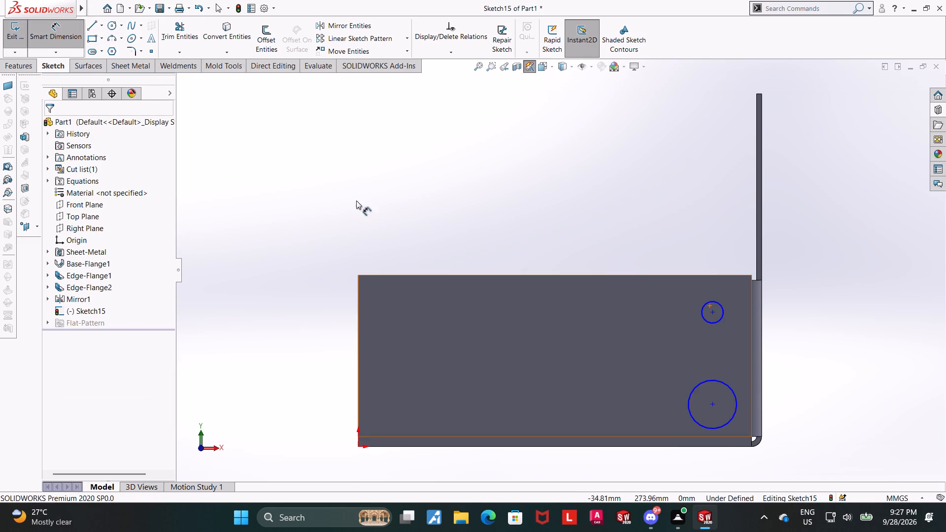
left_click(694, 386)
left_click(664, 370)
type("15")
key("Return")
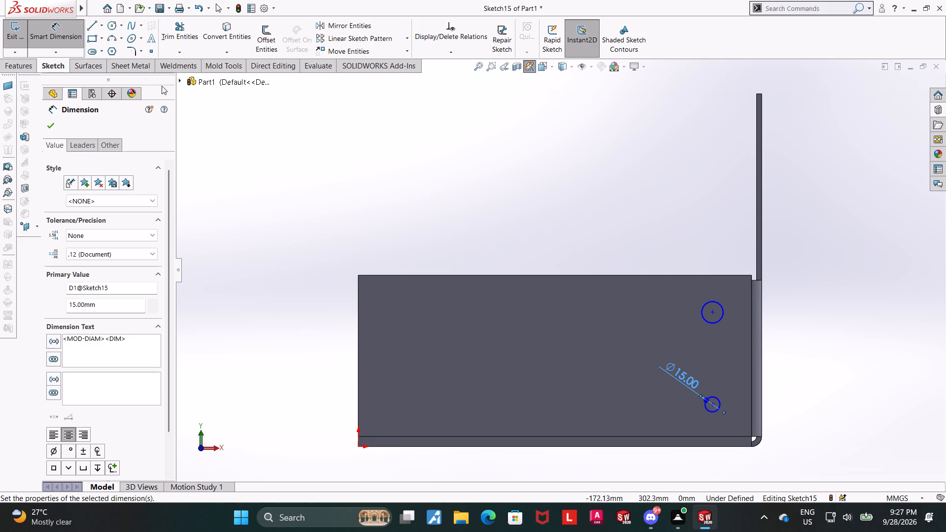
left_click(717, 321)
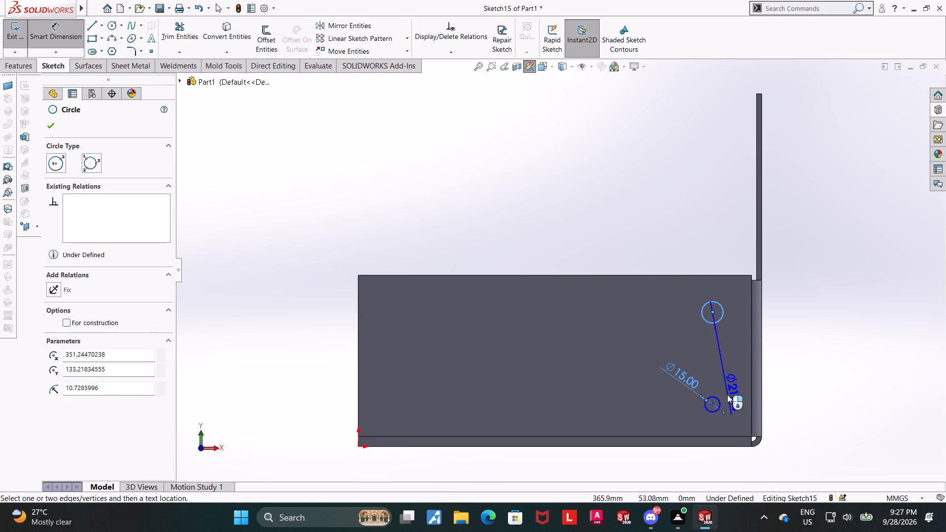
key("Escape")
key("Escape")
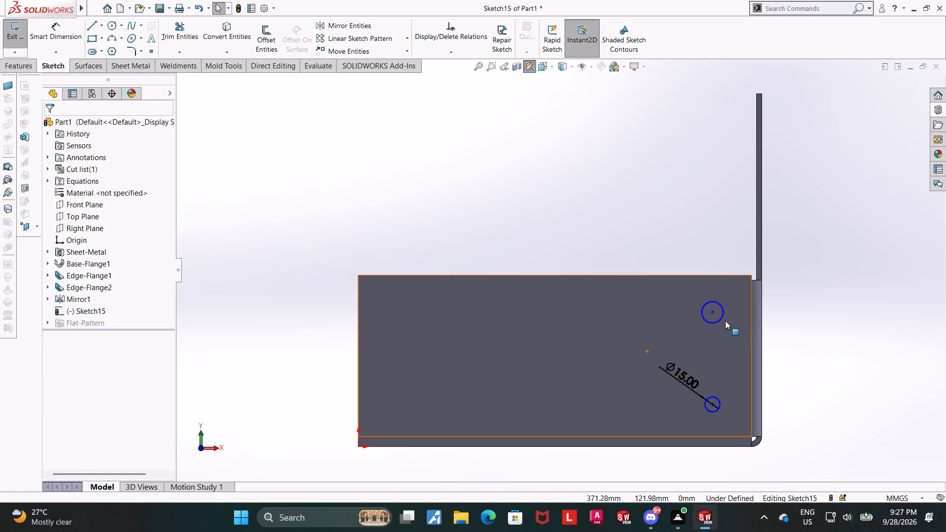
Make the upper and lower circles equal in size with an Equal relation.
left_click(720, 320)
left_click(715, 396, "ctrl")
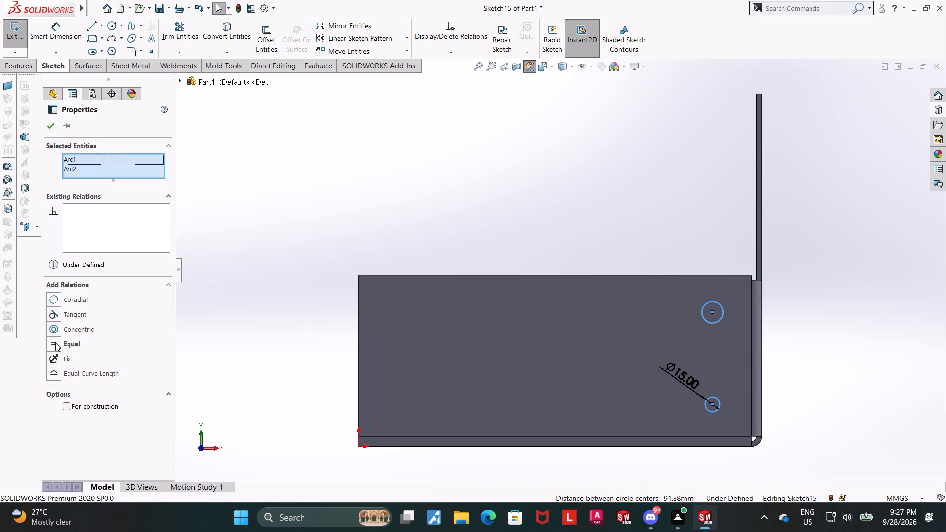
left_click(55, 342)
key("Escape")
Dimension the lower circle's centre 30 mm horizontally from the outer edge of the upright wall's bend.
left_click(67, 33)
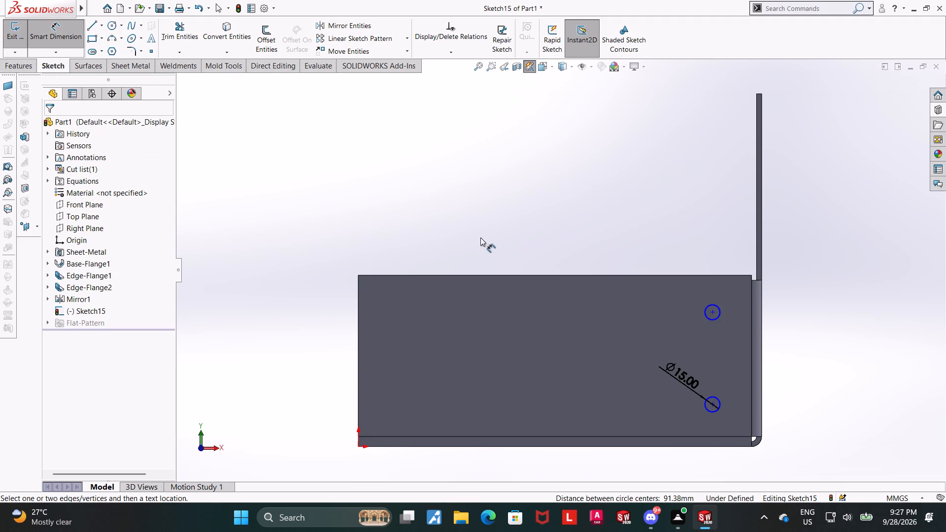
left_click(713, 402)
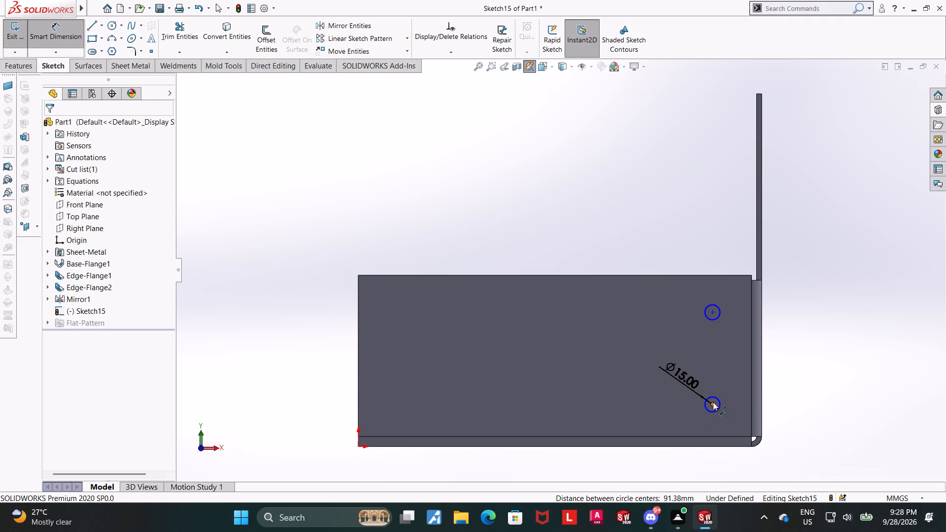
left_click(763, 399)
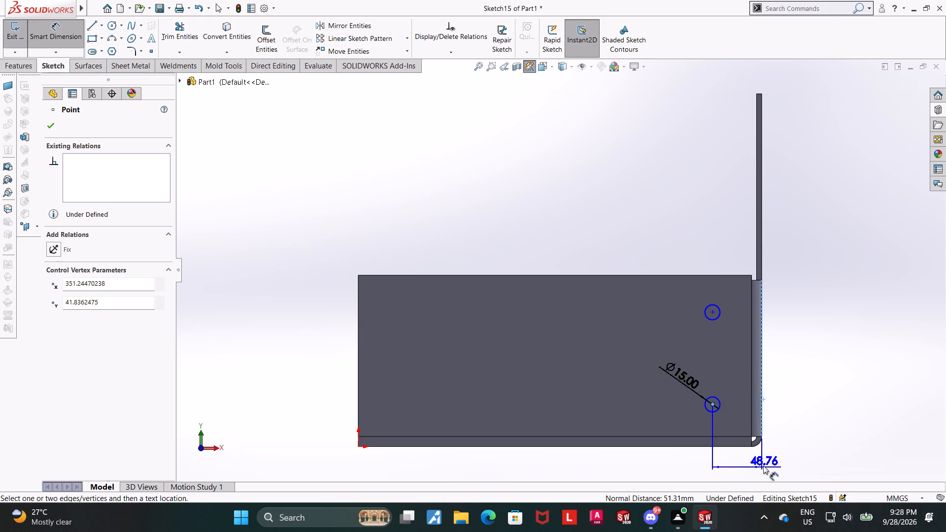
scroll(761, 461, "up", 1)
left_click(747, 433)
type("30")
key("Return")
key("Escape")
Dimension the lower circle's centre 25 mm above the bottom edge of the base.
scroll(887, 316, "down", 2)
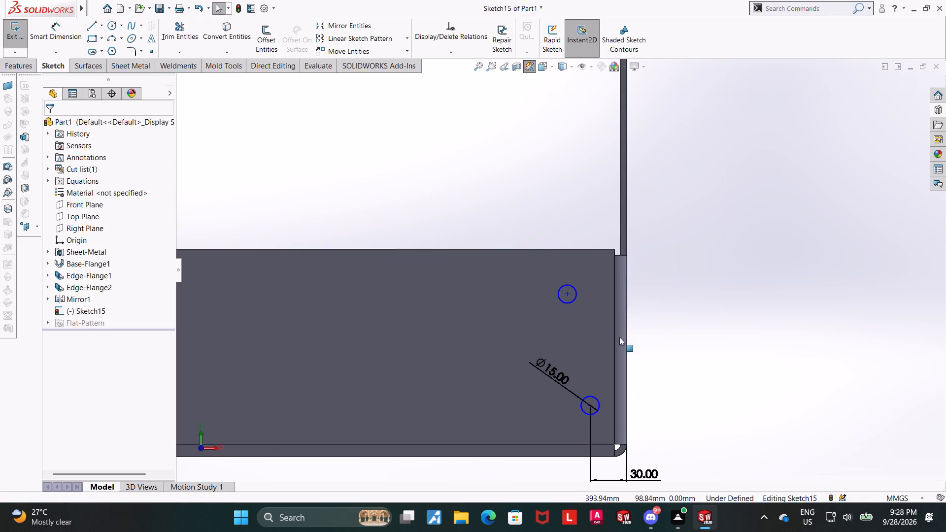
left_click(71, 26)
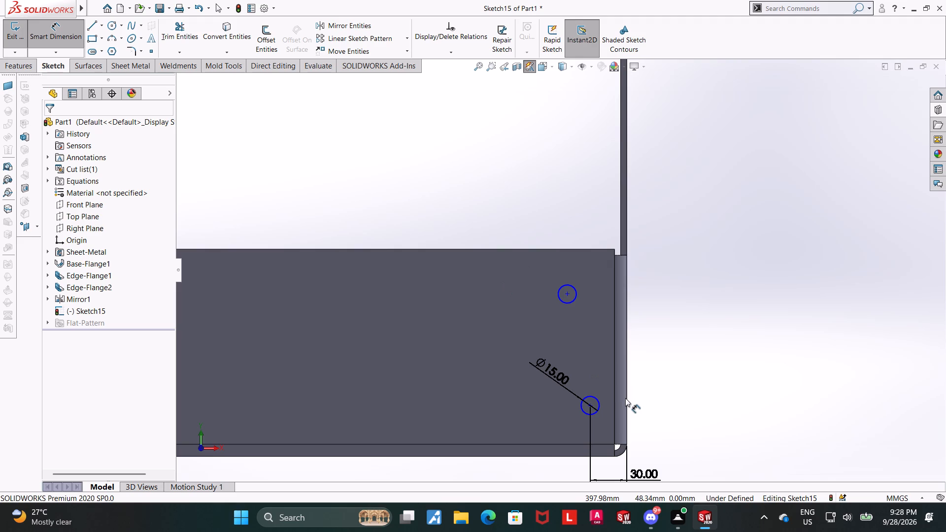
left_click(590, 406)
left_click(600, 458)
left_click(712, 432)
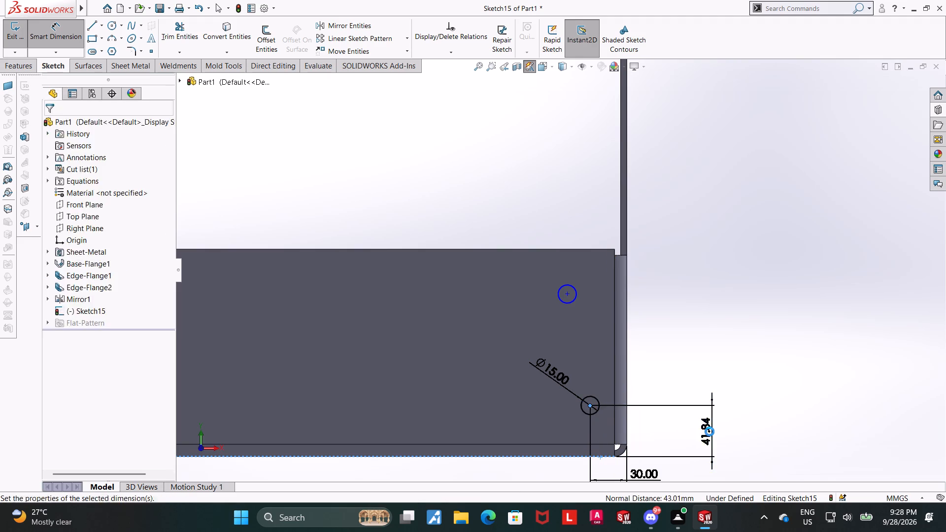
type("25")
key("Return")
key("Escape")
key("Escape")
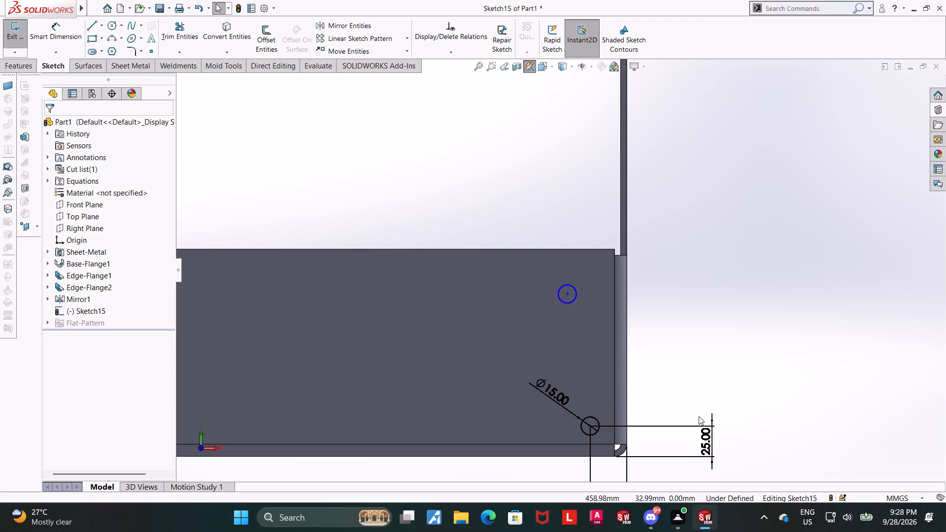
Align the upper circle's centre with the lower circle's centre using a Vertical relation.
scroll(678, 391, "up", 4)
scroll(667, 382, "down", 2)
scroll(499, 247, "down", 3)
key("Escape")
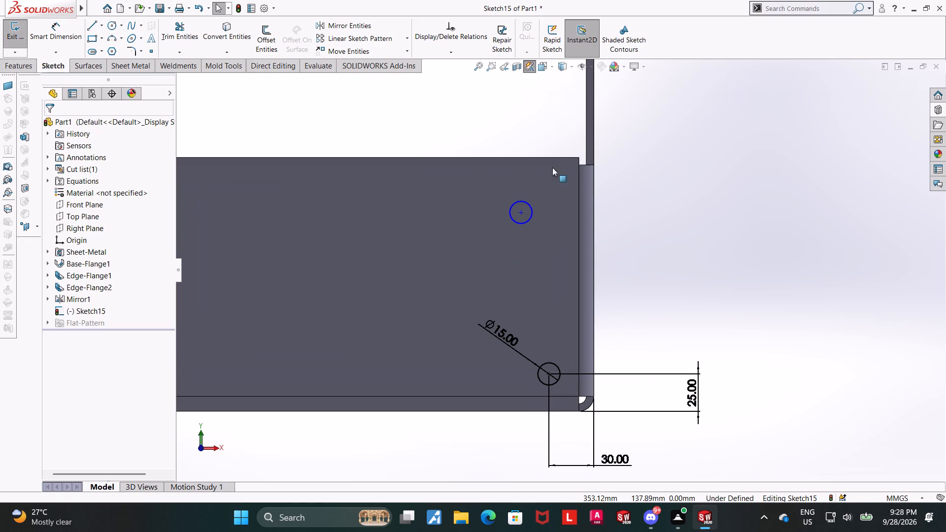
left_click(524, 211)
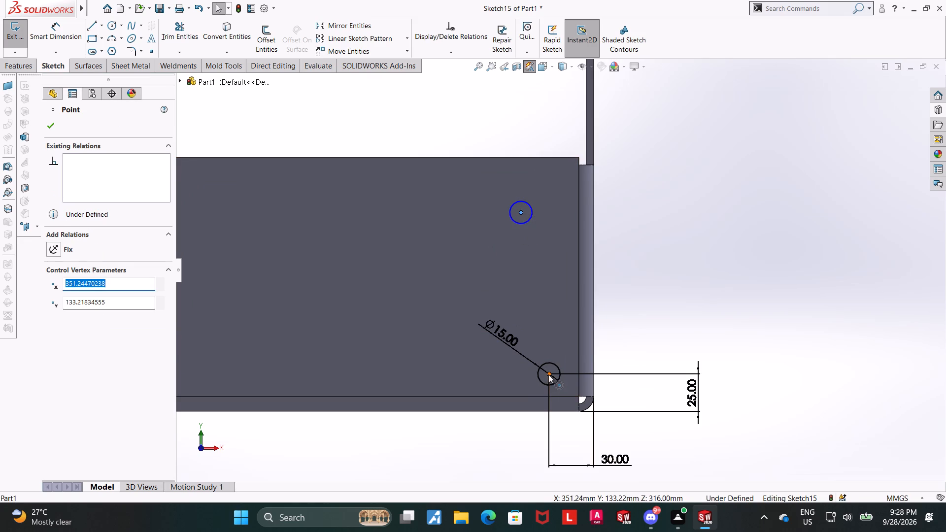
left_click(548, 374, "ctrl")
left_click(53, 317)
key("Escape")
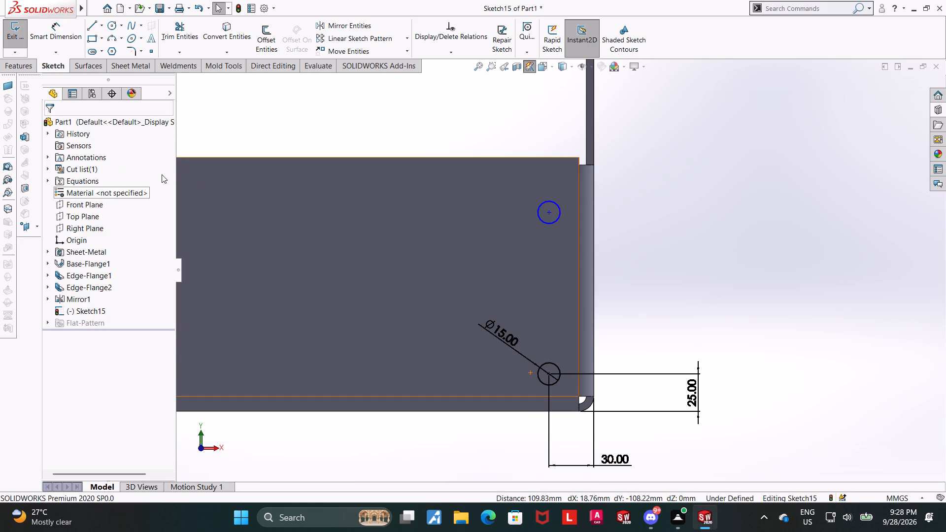
Dimension the upper circle's centre 25 mm below the side flange's top edge.
left_click(62, 31)
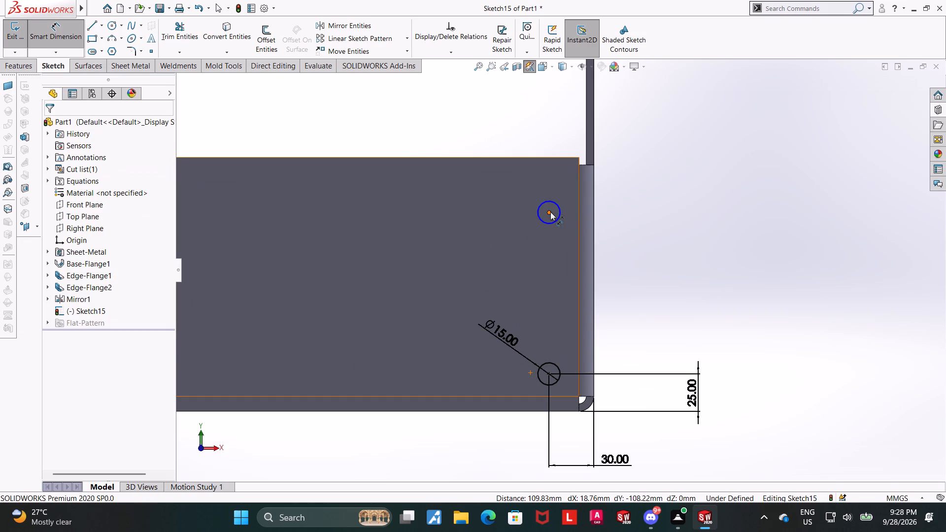
left_click(550, 212)
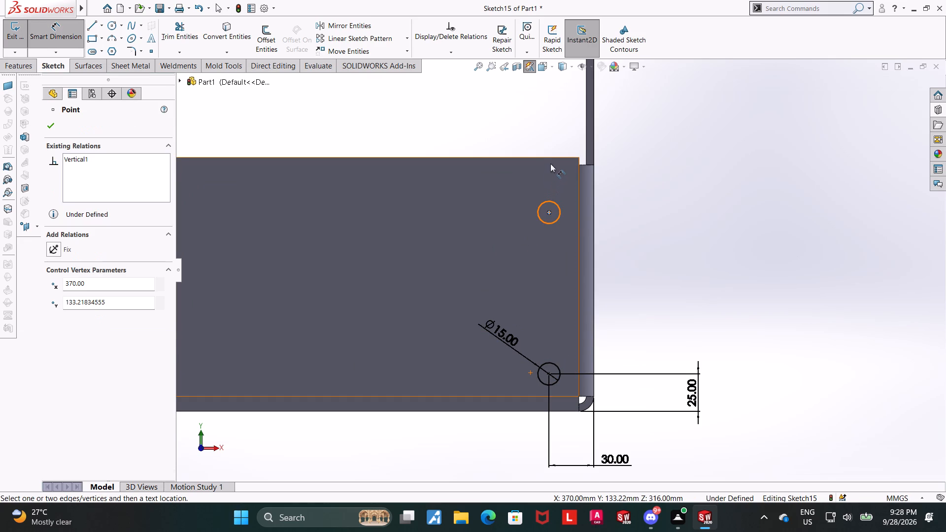
left_click(551, 159)
left_click(642, 164)
type("25")
key("Return")
key("Escape")
key("Escape")
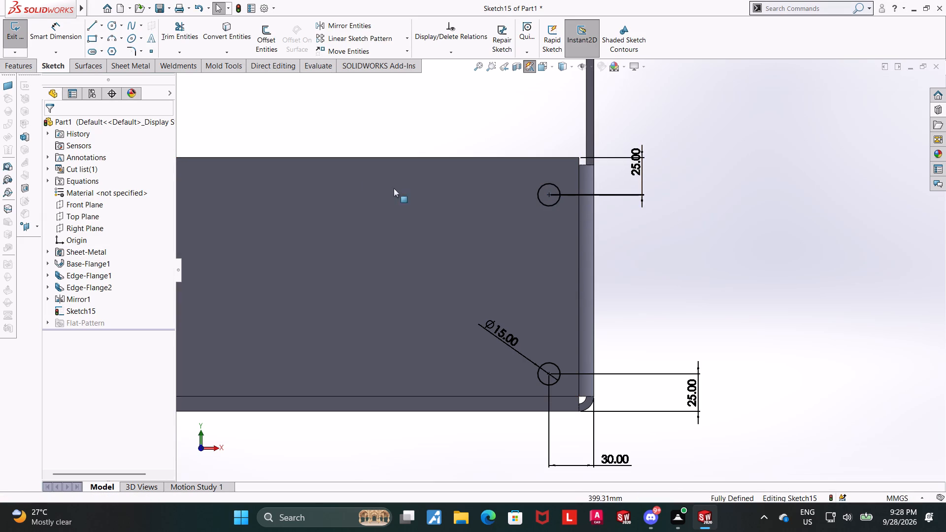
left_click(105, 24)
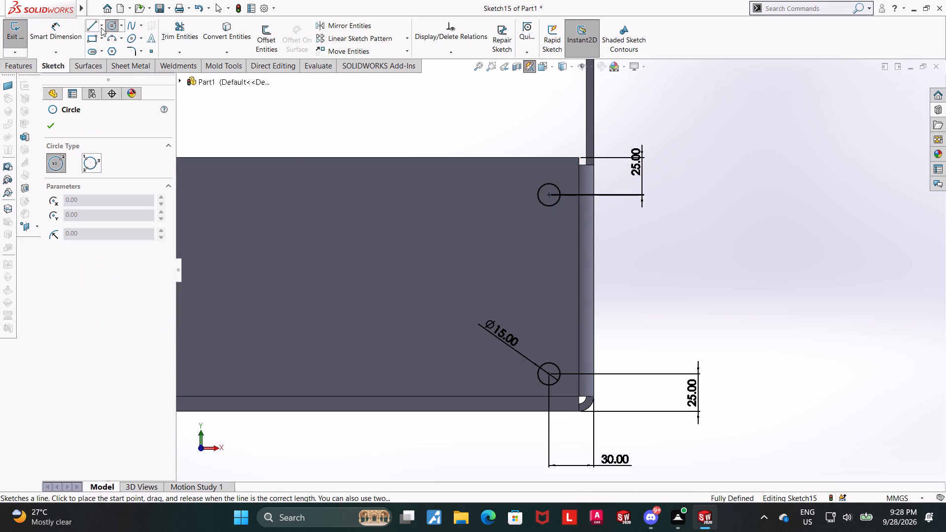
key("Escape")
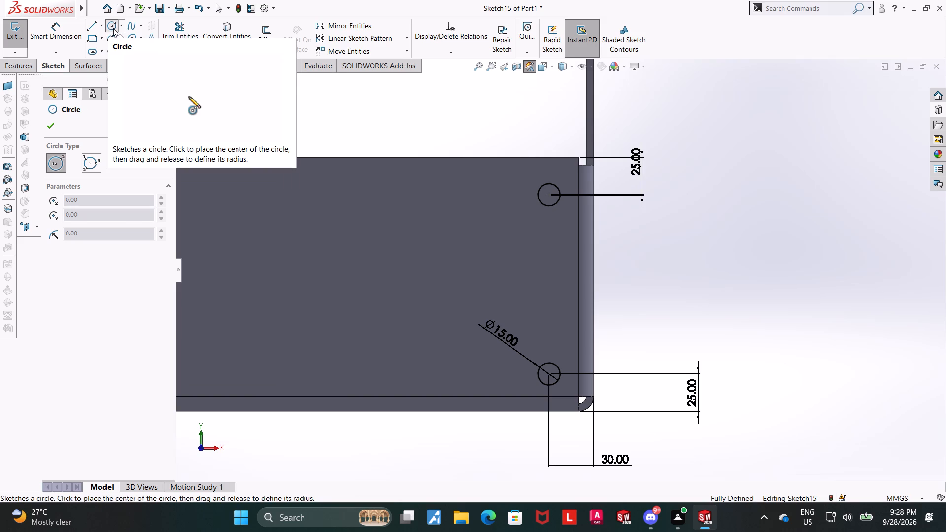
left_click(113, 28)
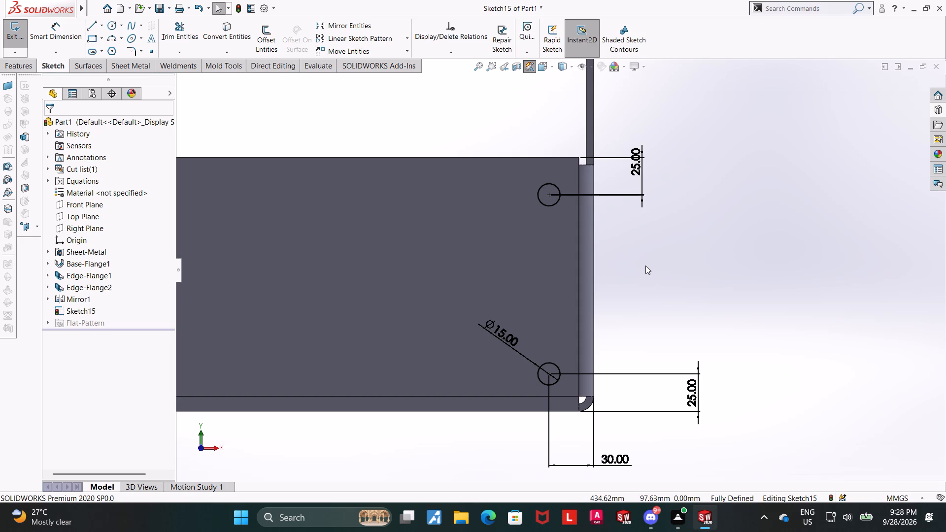
Cut the two 15 mm circles with a sheet metal Extruded Cut, normal cut, Up To Surface at the inner face of the overlapping edge flange.
scroll(642, 262, "up", 2)
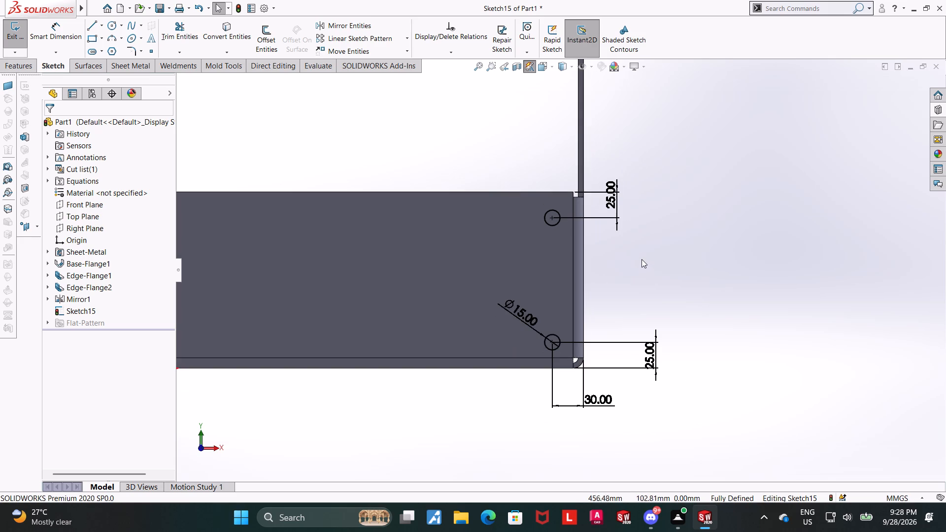
middle_click_drag(613, 238, 633, 244)
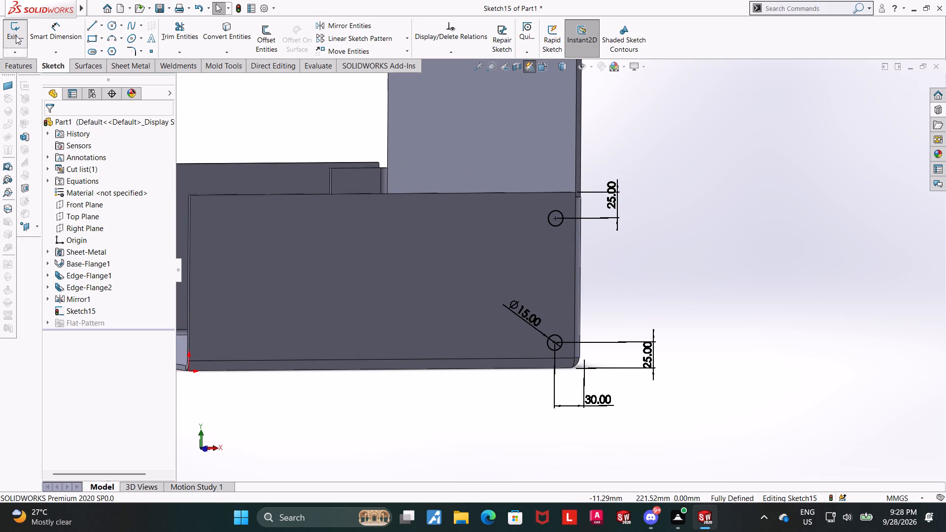
left_click(10, 35)
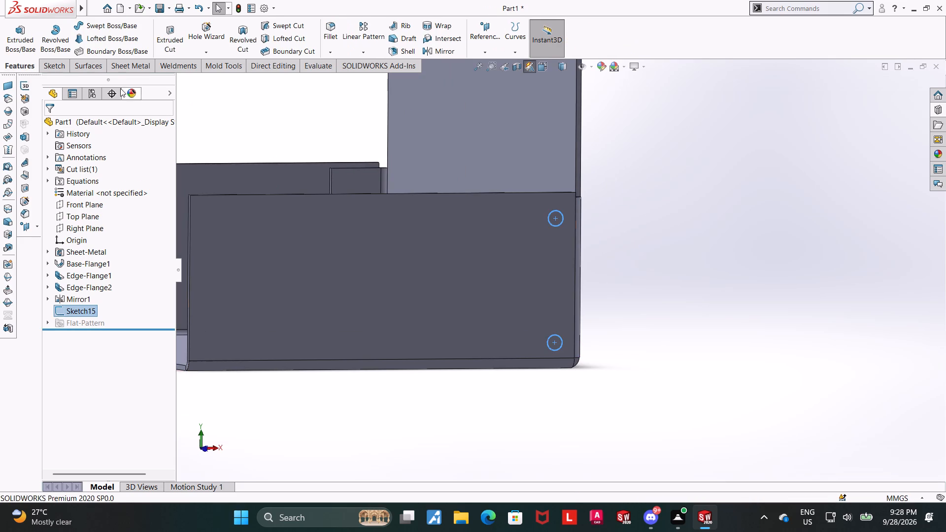
left_click(143, 62)
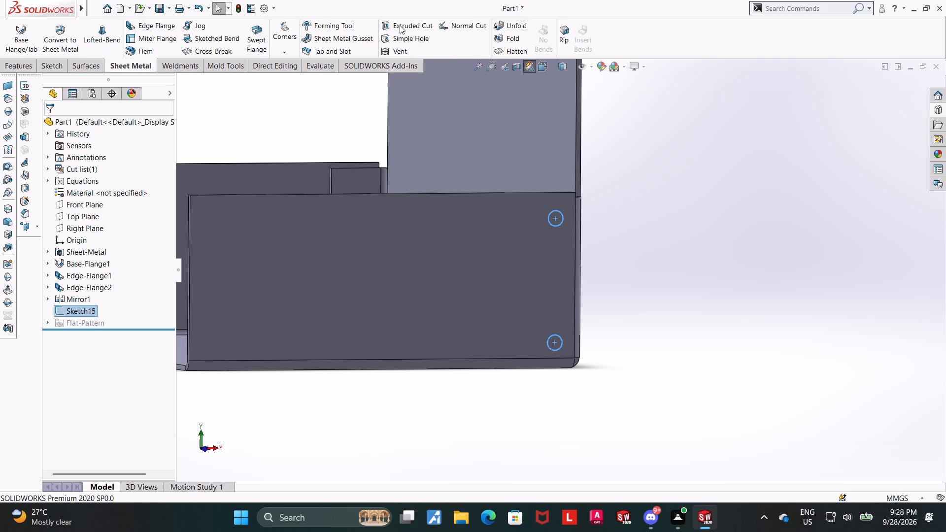
left_click(400, 25)
scroll(666, 380, "up", 1)
middle_click_drag(670, 364, 742, 432)
middle_click_drag(671, 350, 695, 367)
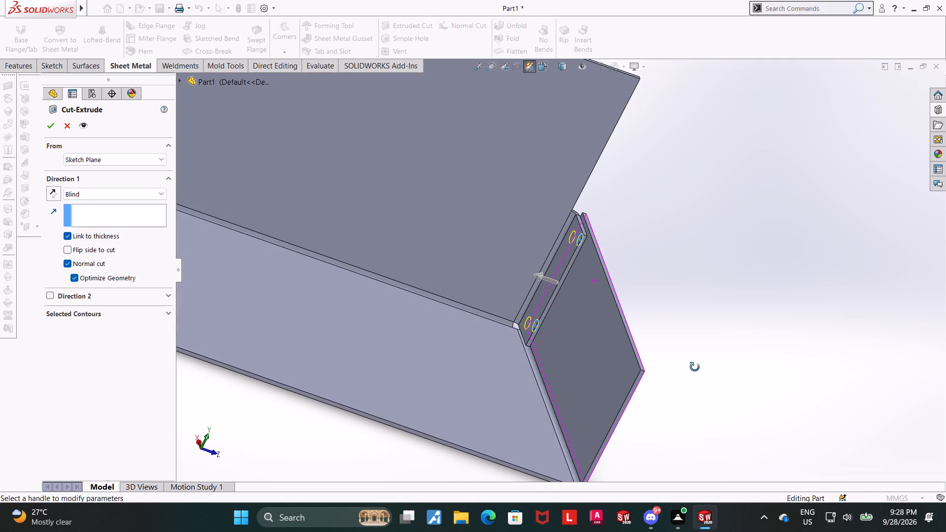
middle_click_drag(695, 367, 695, 366)
scroll(589, 253, "down", 4)
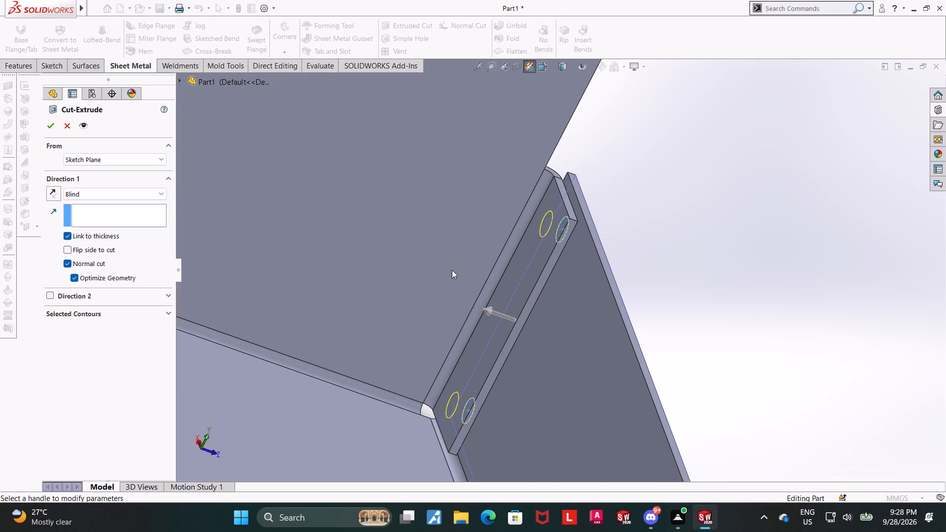
left_click(133, 190)
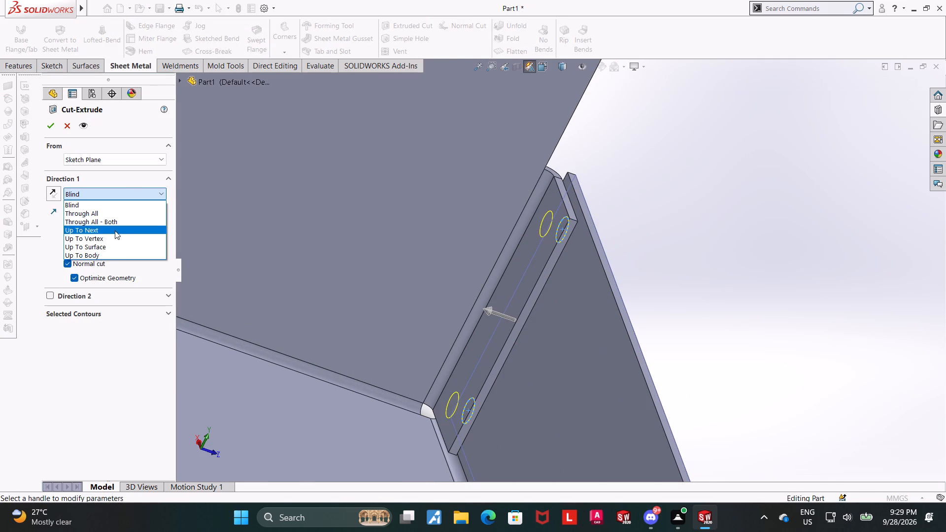
left_click(109, 244)
left_click(531, 261)
middle_click_drag(787, 247, 775, 249)
left_click(52, 120)
Mirror the two-hole cut about the Front Plane to the opposite side of the part.
scroll(767, 311, "up", 2)
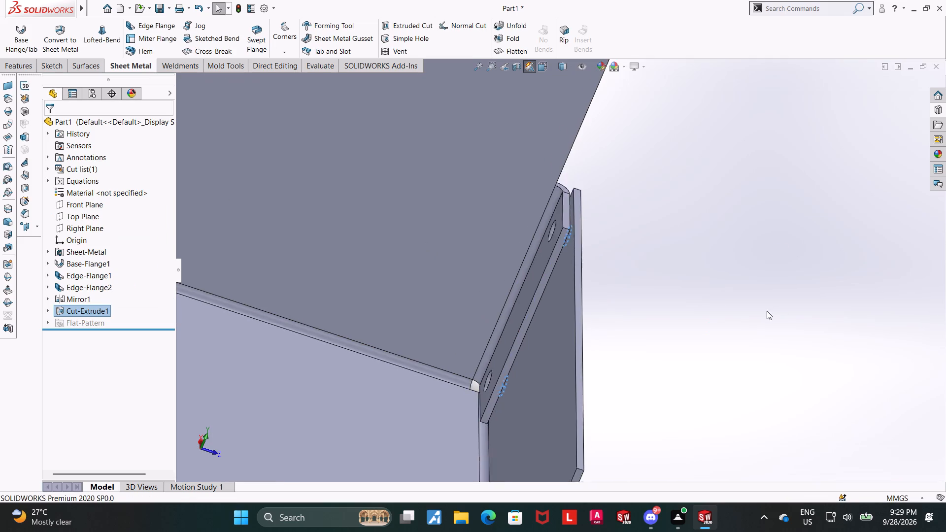
scroll(767, 311, "up", 1)
middle_click_drag(720, 313, 698, 307)
left_click(693, 297)
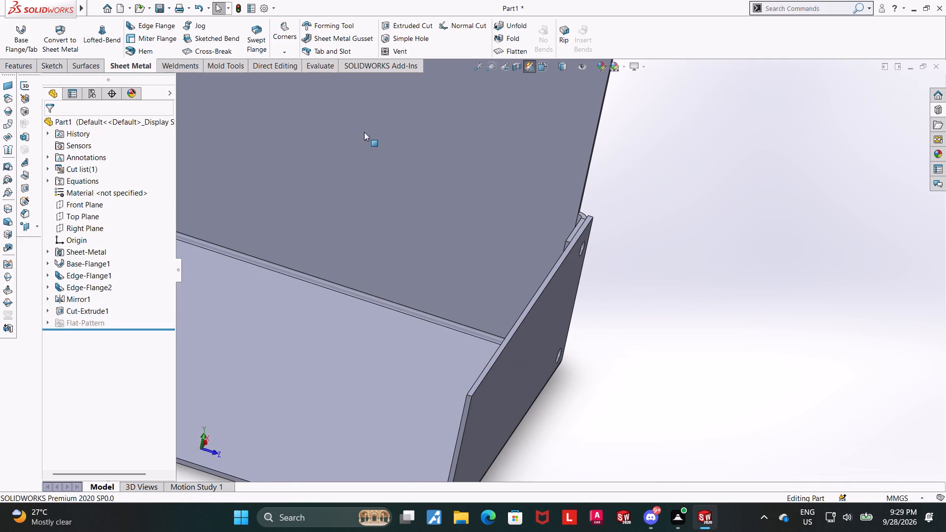
scroll(945, 357, "up", 3)
scroll(782, 344, "up", 2)
scroll(563, 260, "down", 2)
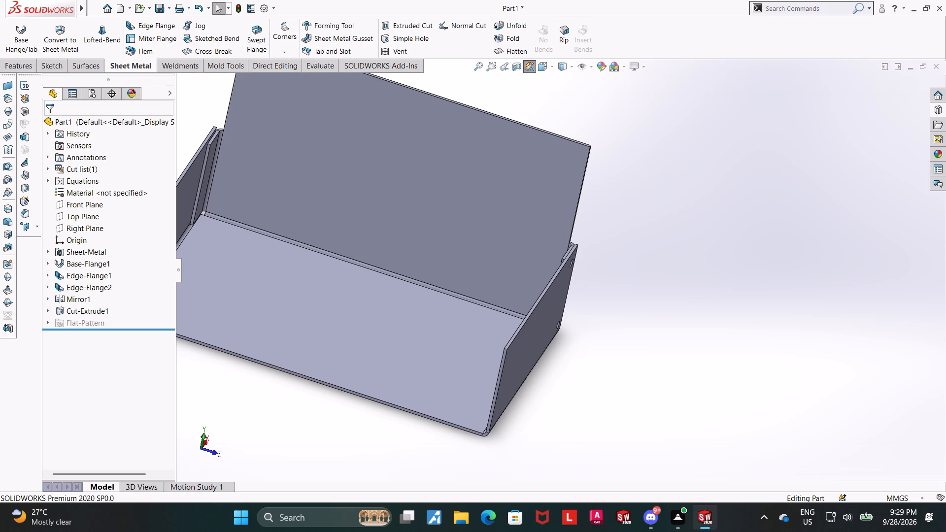
left_click(16, 66)
left_click(451, 50)
scroll(398, 159, "up", 3)
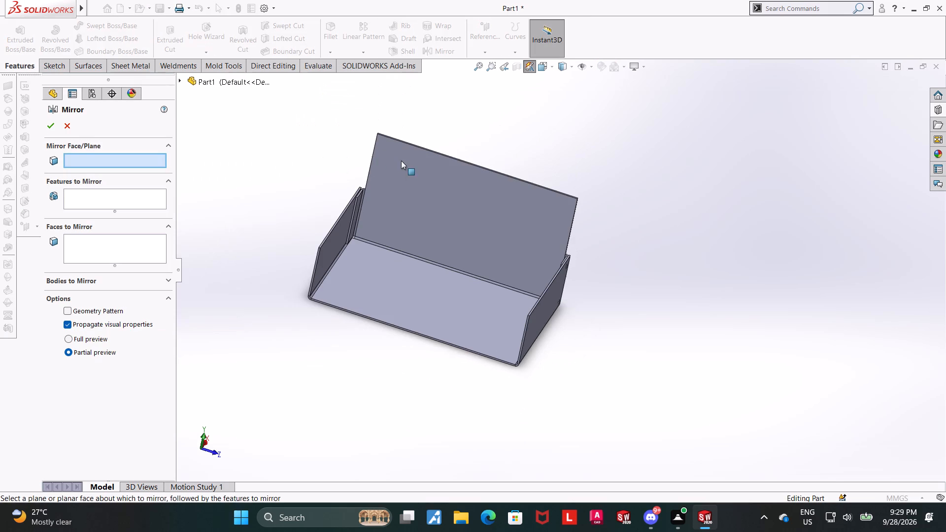
left_click(179, 81)
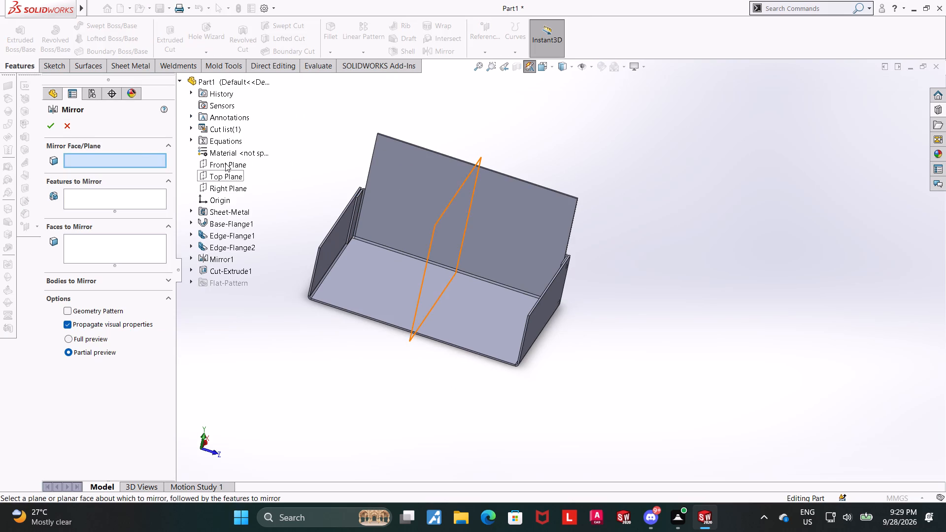
left_click(225, 163)
left_click(216, 267)
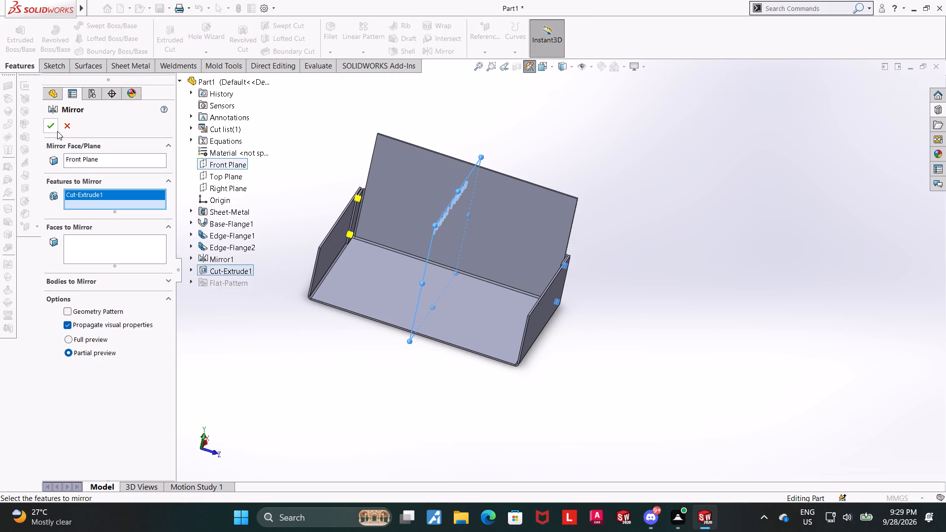
left_click(57, 131)
left_click(734, 225)
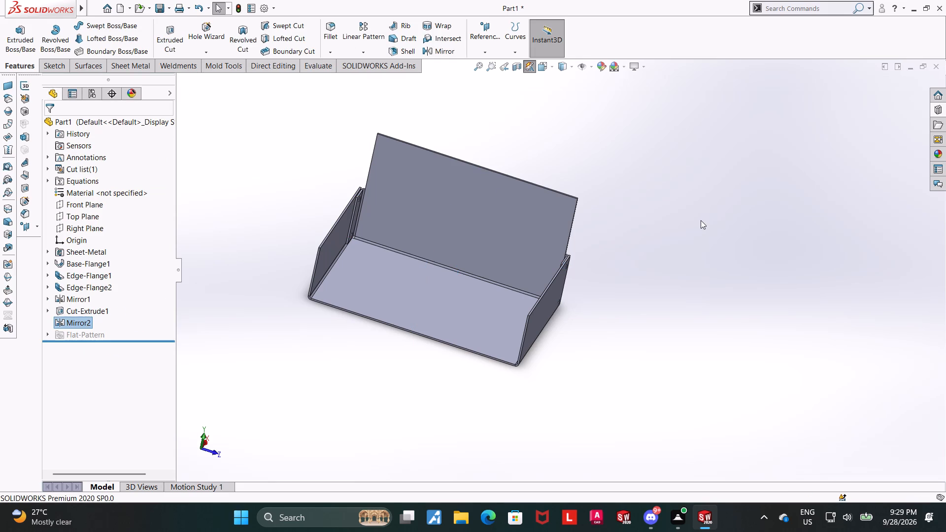
Examine the holes on both sides of the part and the geometry belonging to Edge-Flange1.
scroll(691, 224, "up", 3)
middle_click_drag(670, 225, 558, 233)
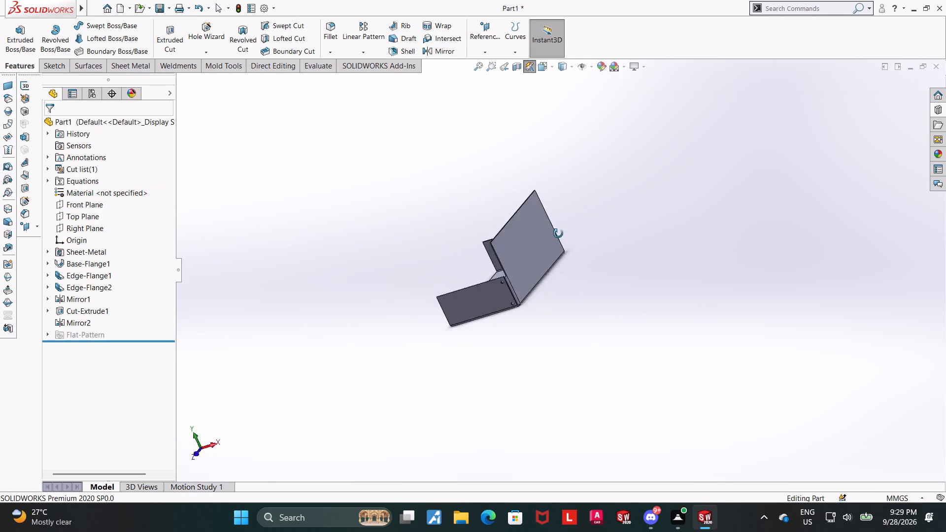
middle_click_drag(558, 233, 605, 216)
scroll(605, 217, "up", 1)
scroll(478, 224, "down", 2)
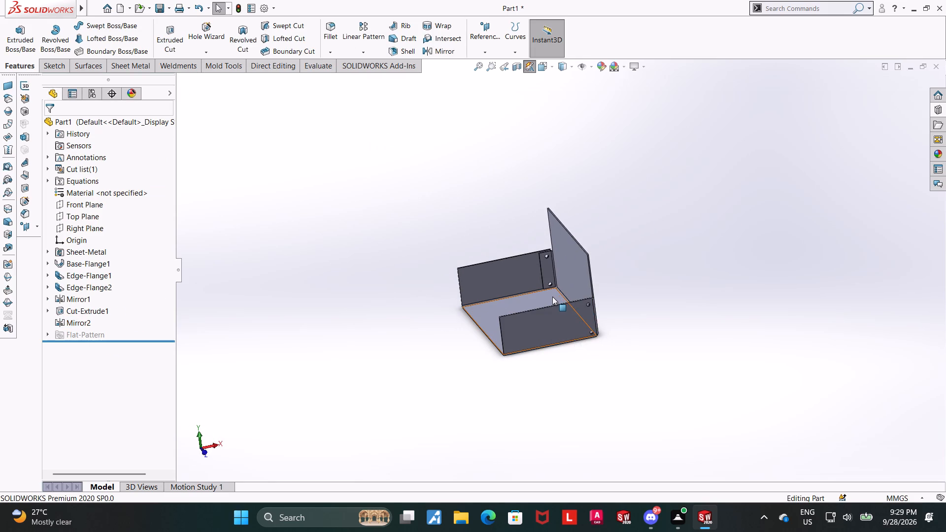
scroll(552, 297, "up", 2)
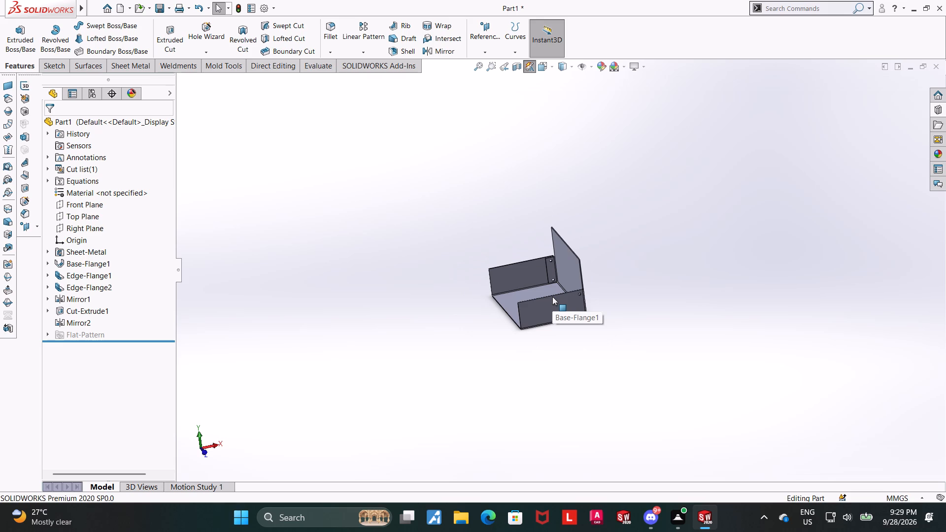
middle_click_drag(626, 253, 594, 253)
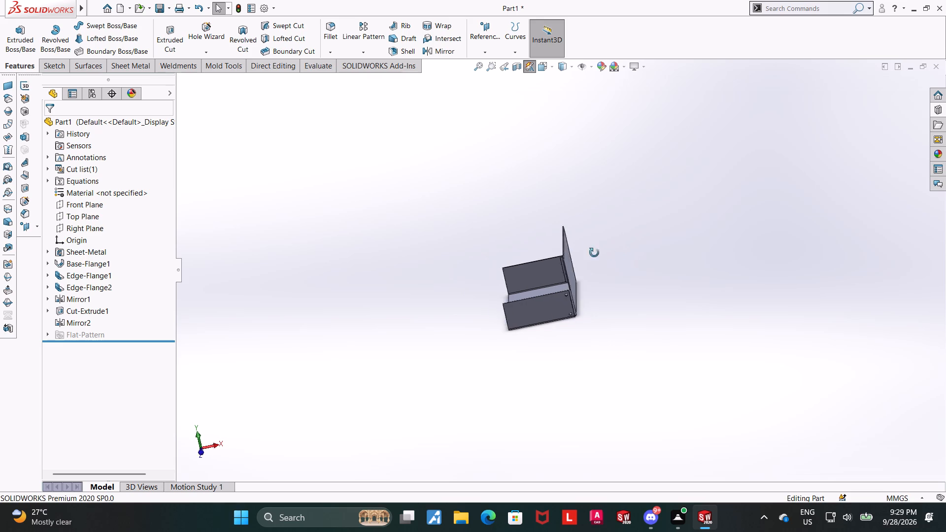
middle_click_drag(594, 253, 564, 272)
scroll(570, 270, "down", 3)
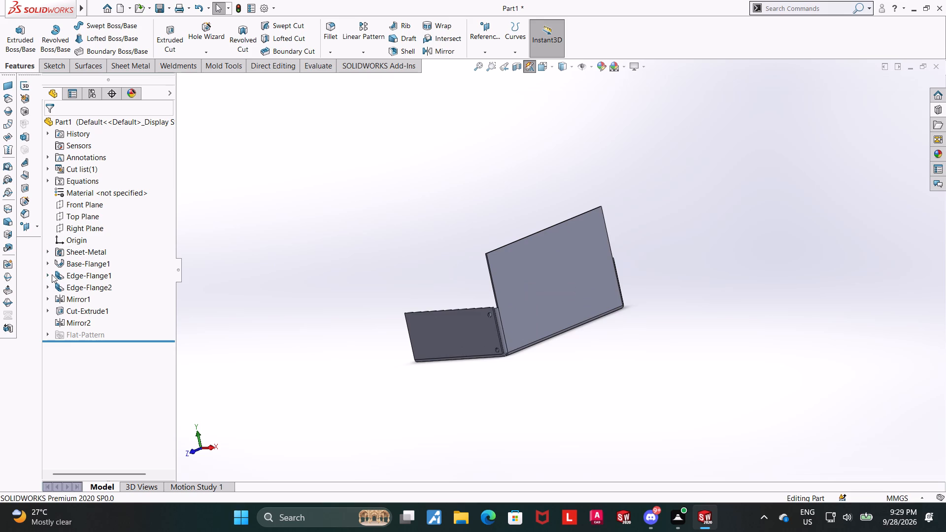
left_click(60, 274)
middle_click_drag(259, 304, 284, 303)
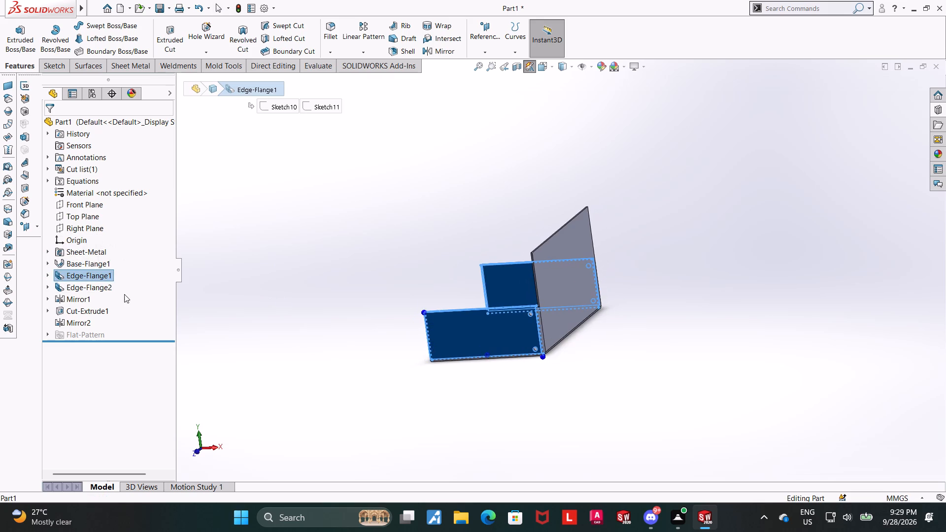
scroll(416, 325, "up", 2)
left_click(815, 298)
scroll(602, 270, "down", 4)
middle_click_drag(636, 283, 606, 285)
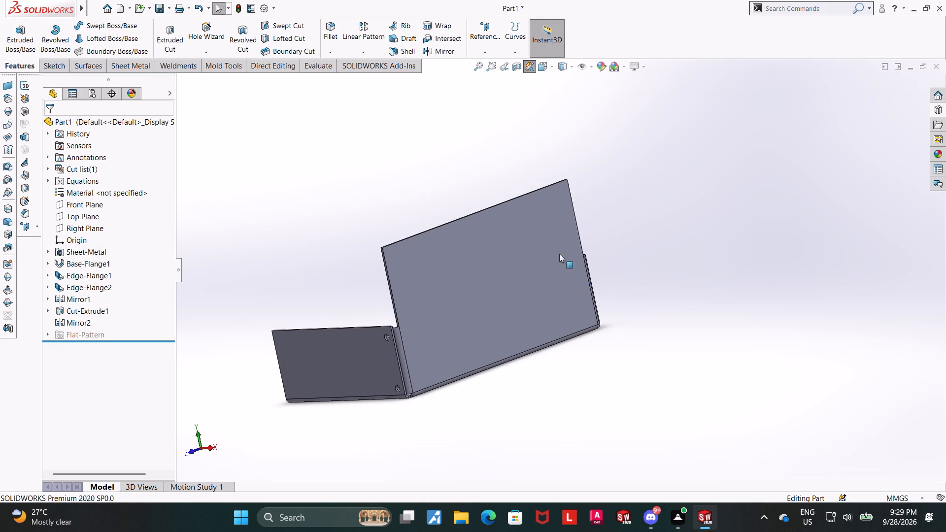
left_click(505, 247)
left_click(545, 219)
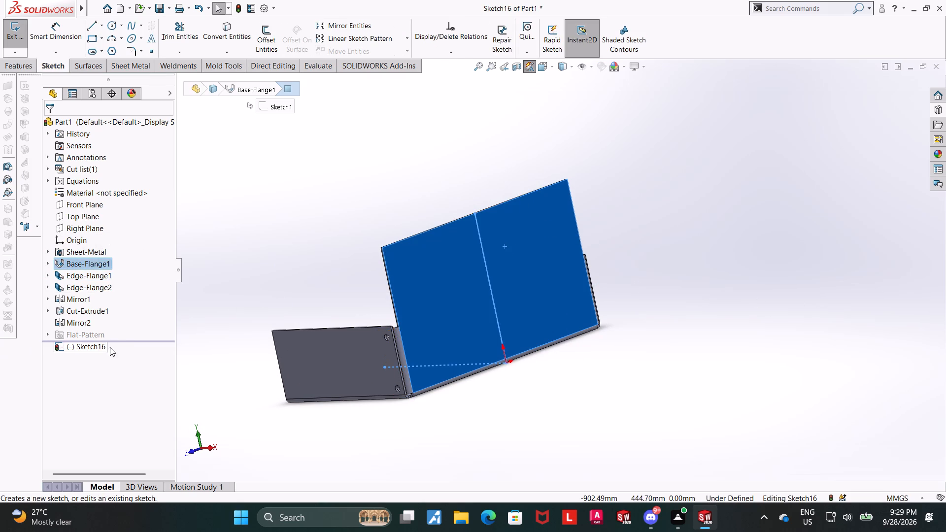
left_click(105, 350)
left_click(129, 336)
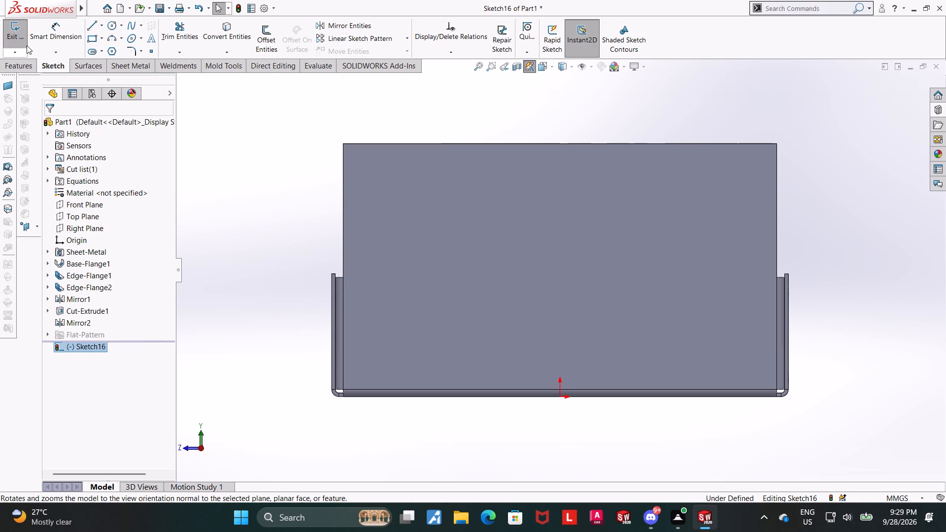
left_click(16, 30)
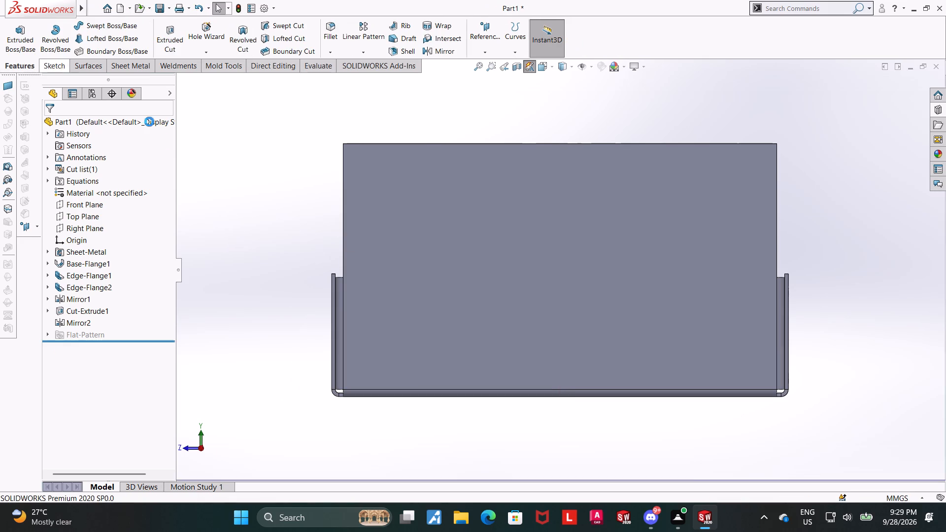
Break both upper corners of the base flange's tall upright wall with a 120 mm chamfer Break Corner.
middle_click_drag(223, 198, 286, 237)
scroll(511, 269, "up", 5)
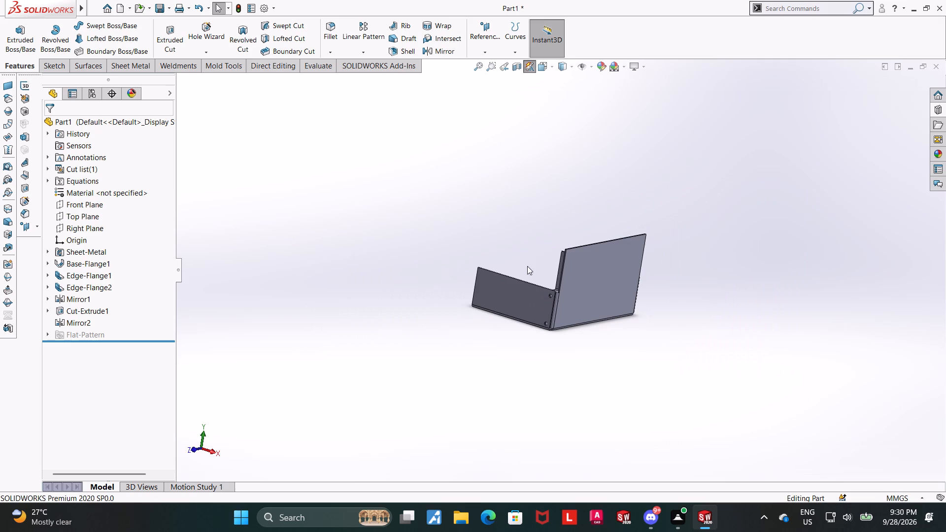
scroll(527, 266, "up", 1)
scroll(745, 277, "down", 3)
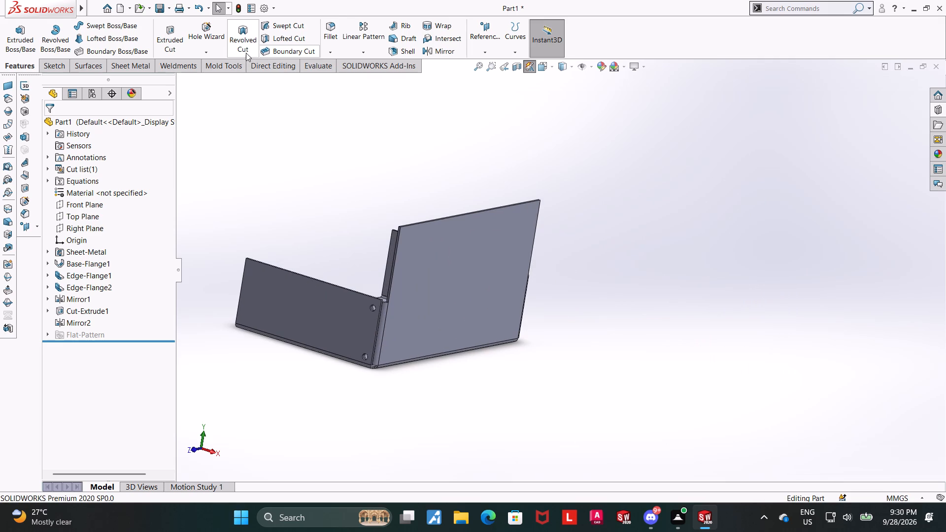
left_click(336, 56)
left_click(134, 66)
left_click(278, 51)
left_click(280, 56)
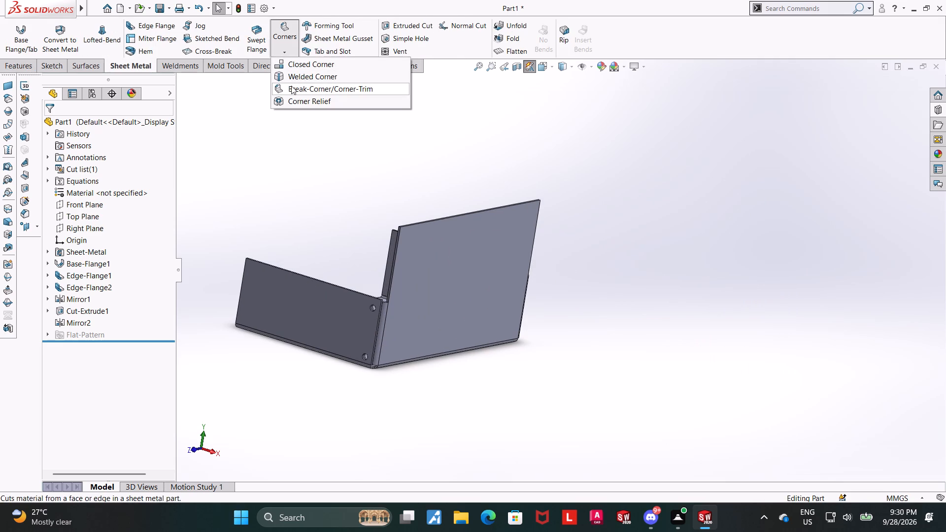
left_click(291, 86)
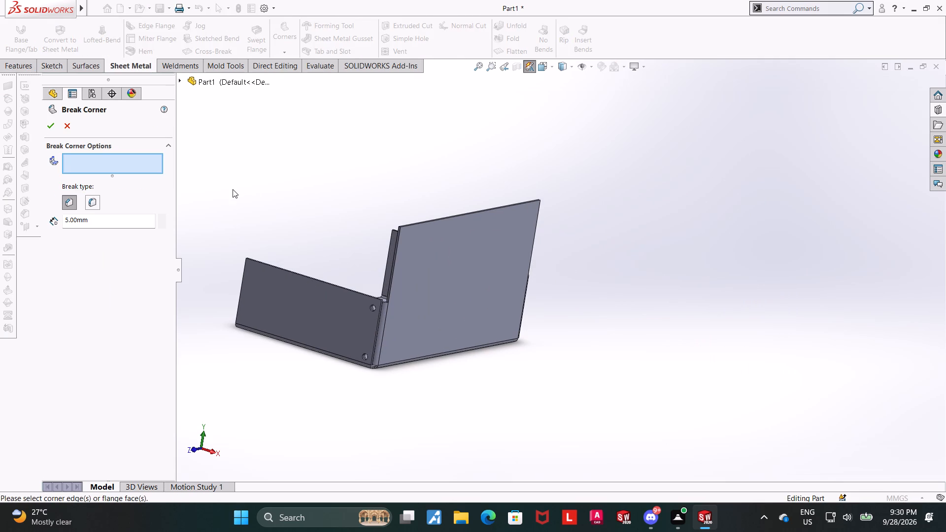
left_click(450, 273)
middle_click_drag(731, 256, 706, 260)
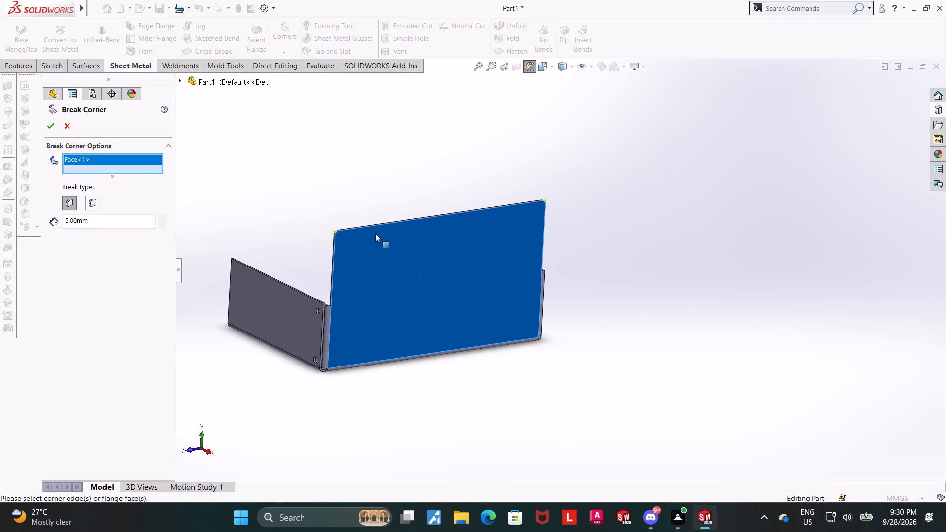
scroll(374, 233, "down", 2)
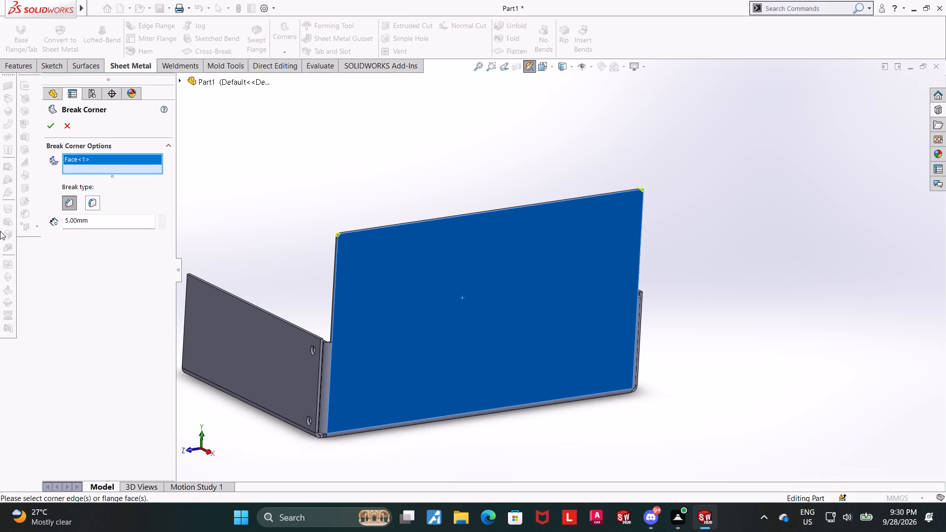
left_click_drag(127, 222, 0, 215)
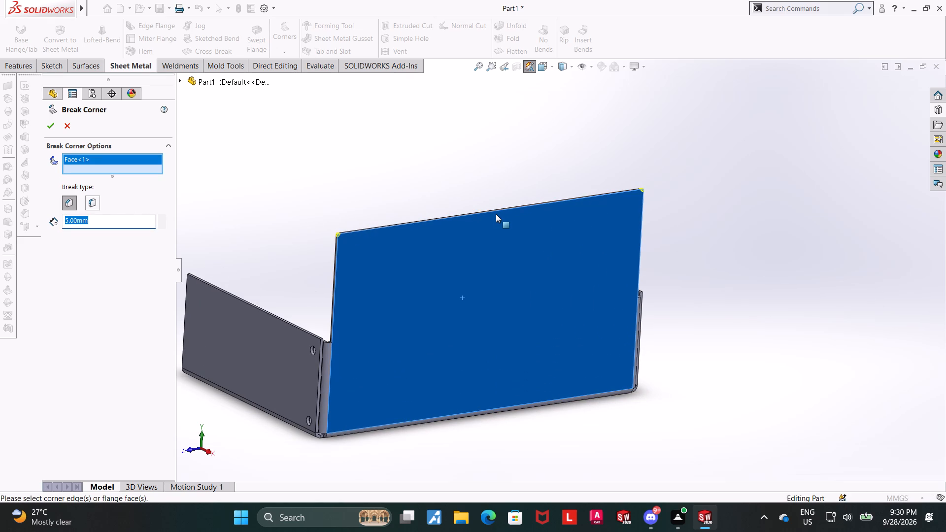
type("120")
key("Return")
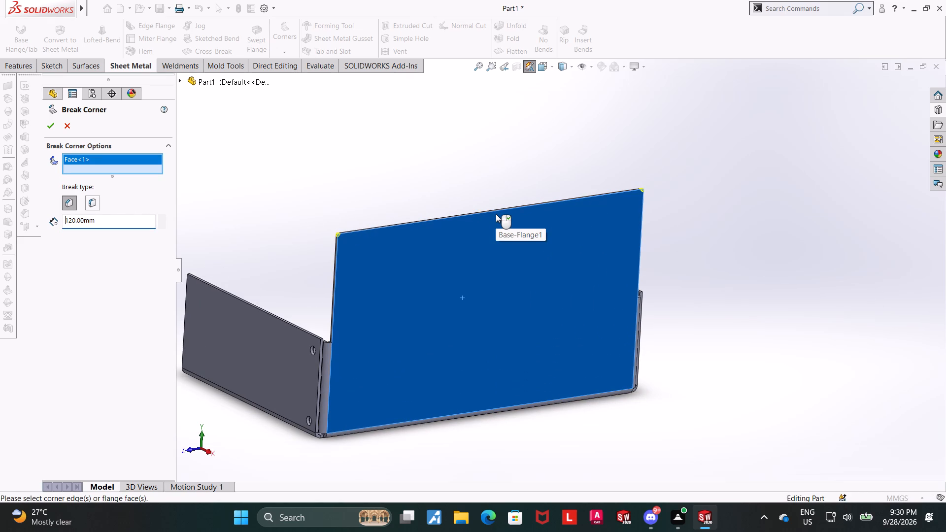
left_click(51, 120)
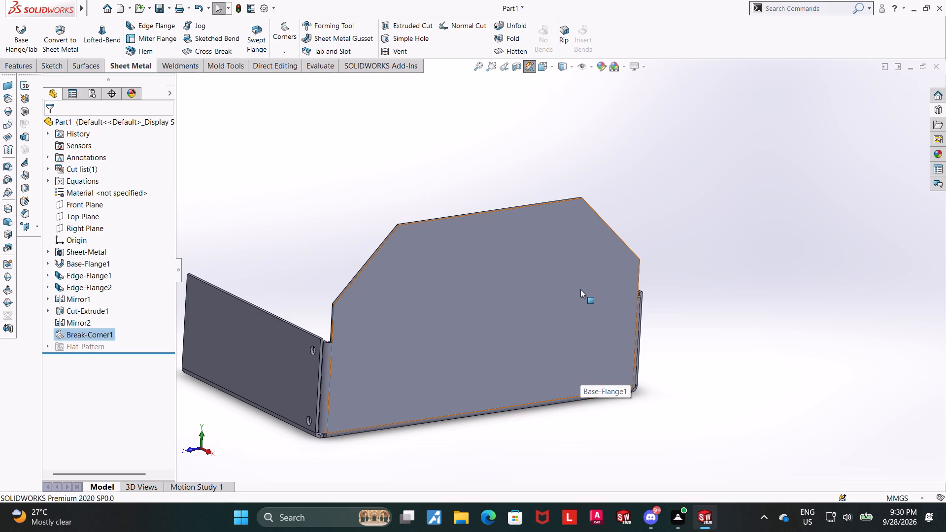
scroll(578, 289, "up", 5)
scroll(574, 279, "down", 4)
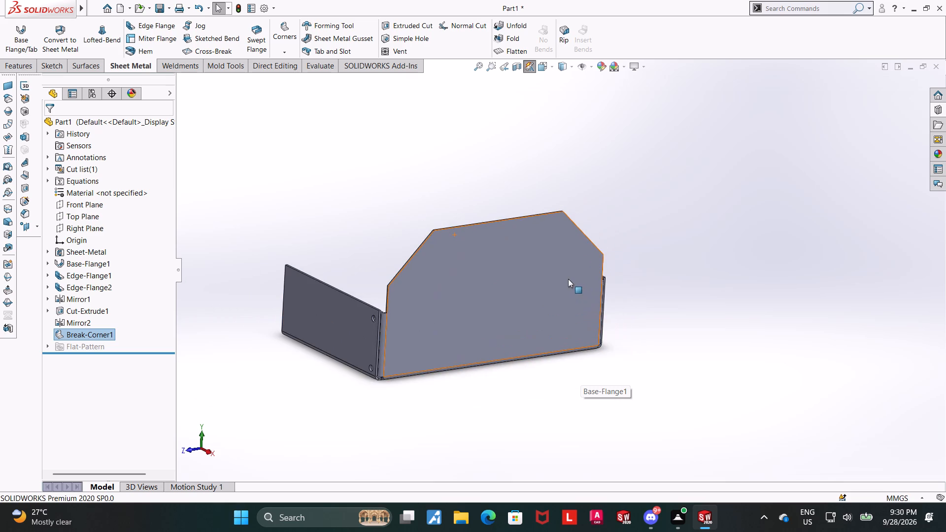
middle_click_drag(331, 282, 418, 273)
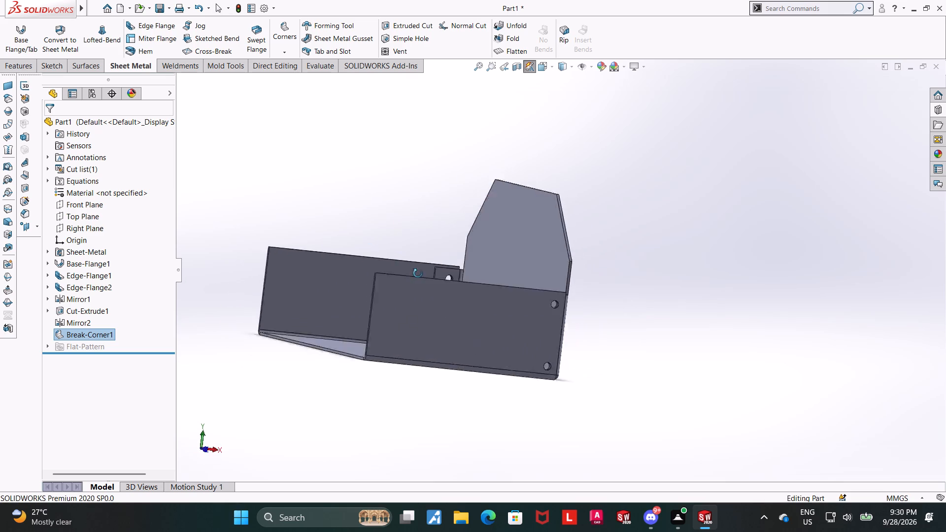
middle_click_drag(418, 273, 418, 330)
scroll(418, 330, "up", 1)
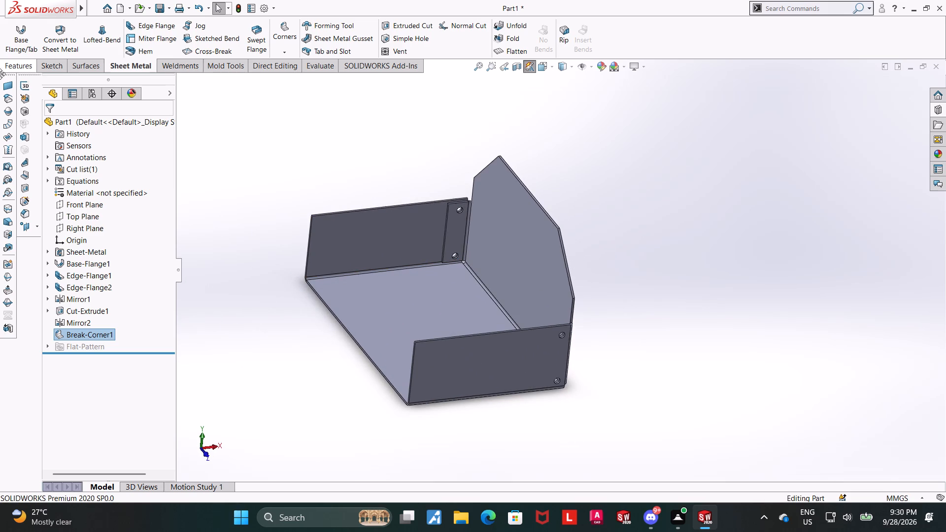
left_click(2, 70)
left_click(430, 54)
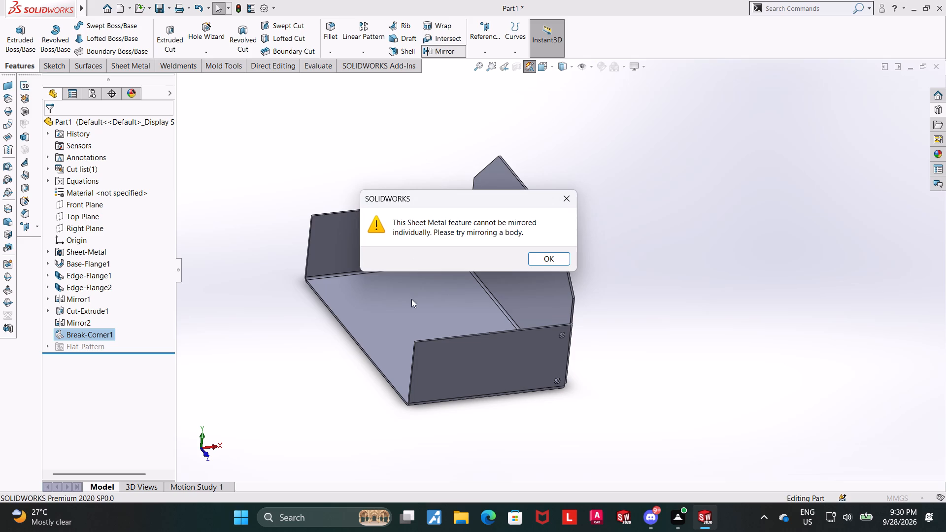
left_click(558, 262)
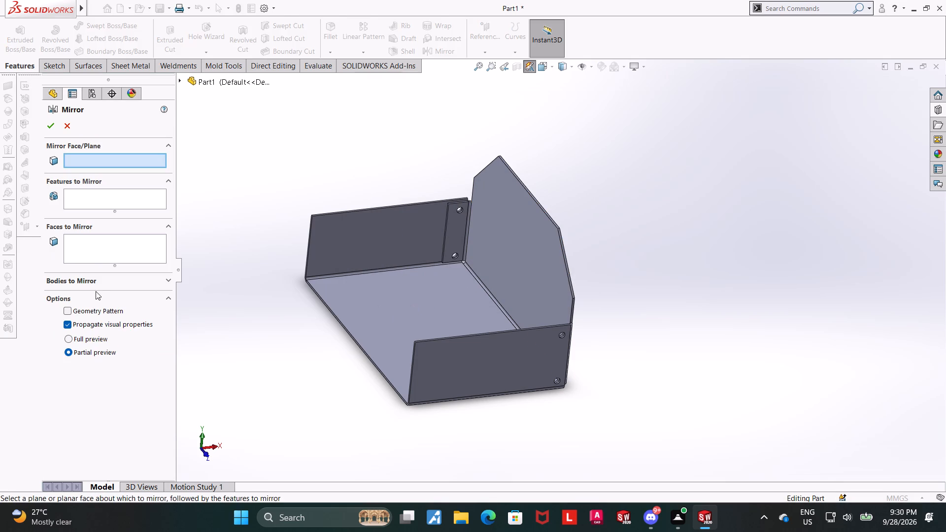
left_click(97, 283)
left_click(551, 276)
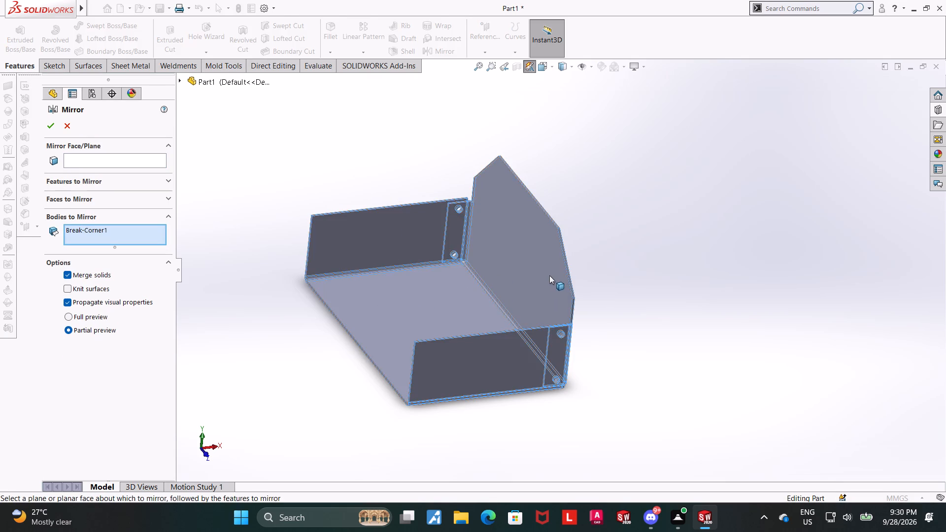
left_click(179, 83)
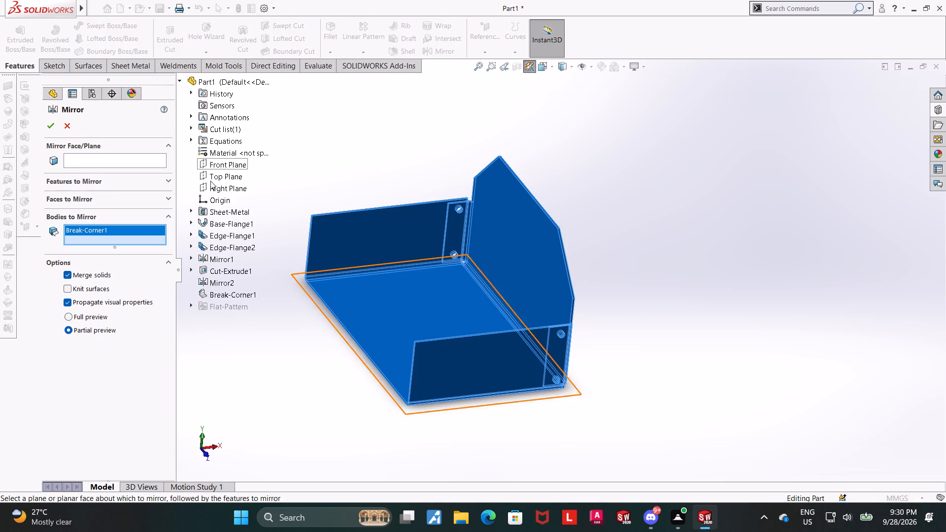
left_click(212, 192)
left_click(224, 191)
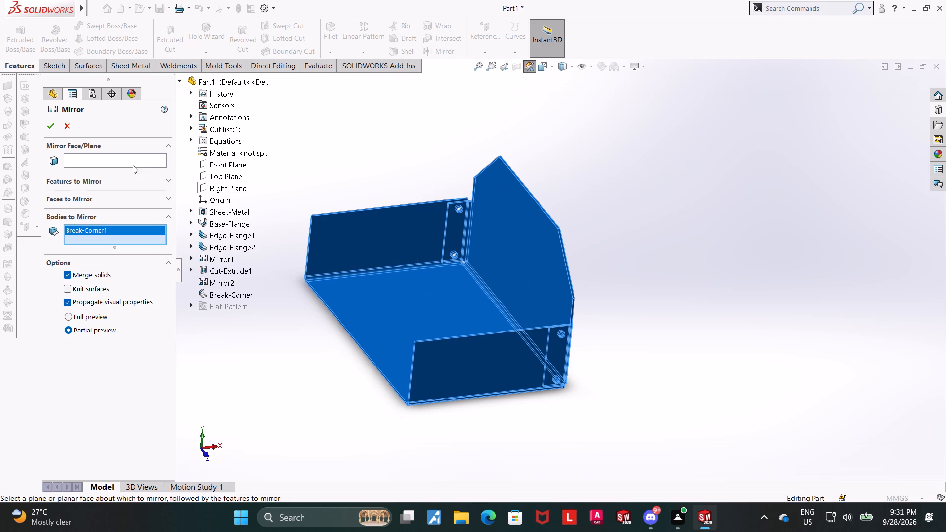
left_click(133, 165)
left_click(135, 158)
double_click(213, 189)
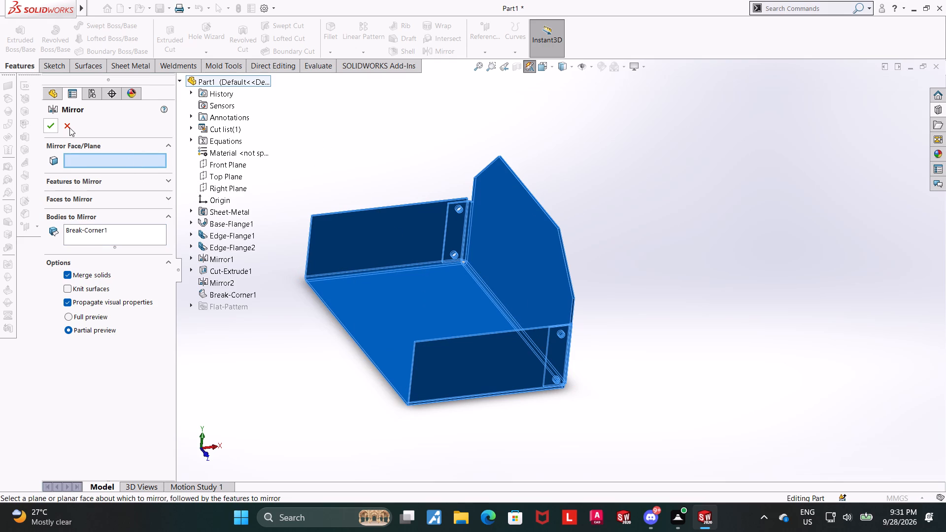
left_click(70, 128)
Examine the base face, the side flanges and the corner-broken wall from several angles.
left_click(424, 319)
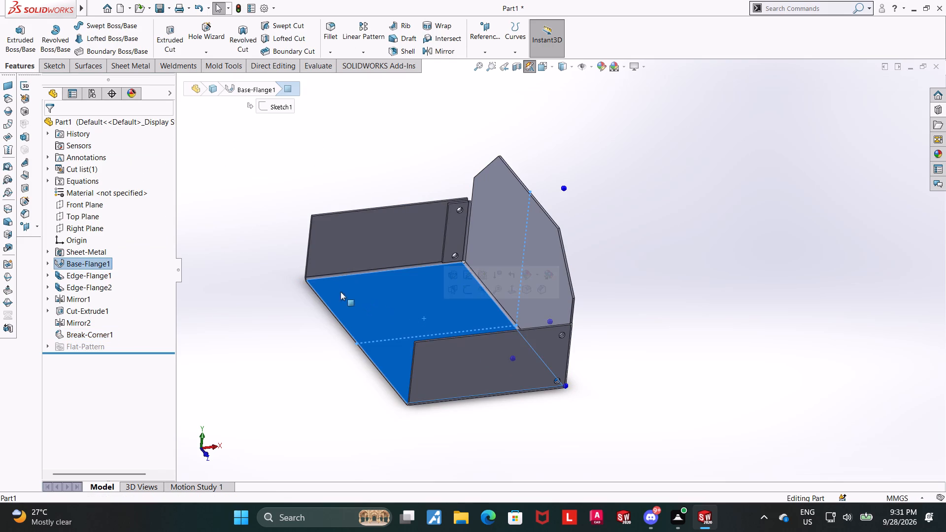
middle_click_drag(318, 285, 298, 282)
scroll(299, 282, "up", 3)
left_click(302, 283)
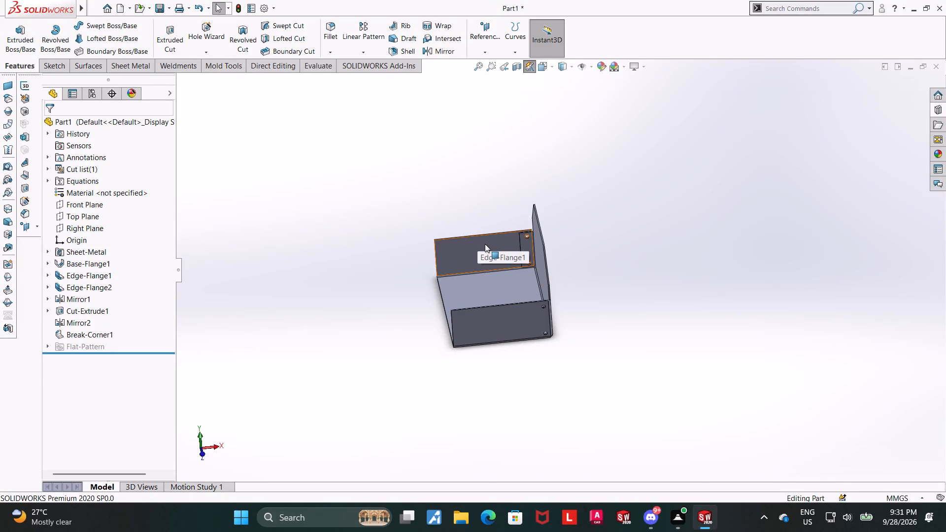
middle_click_drag(505, 289, 496, 358)
scroll(486, 288, "down", 3)
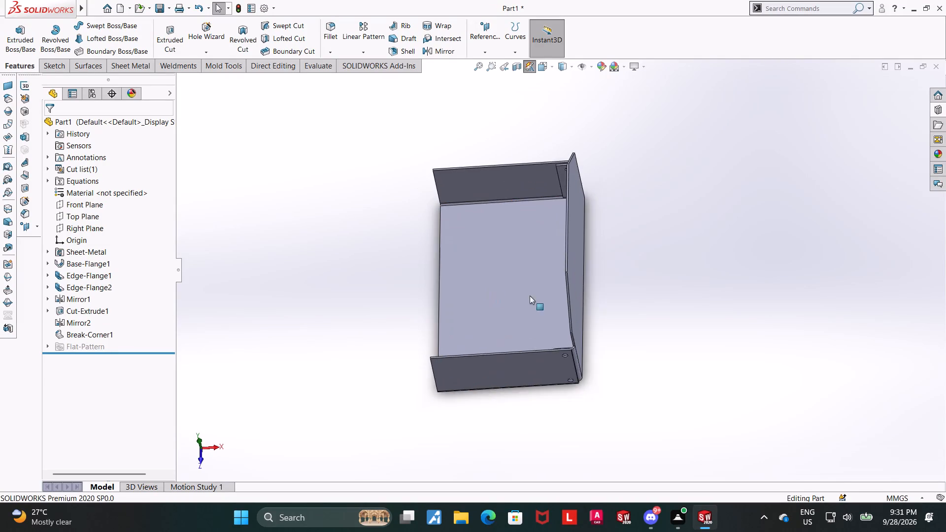
middle_click_drag(788, 361, 818, 376)
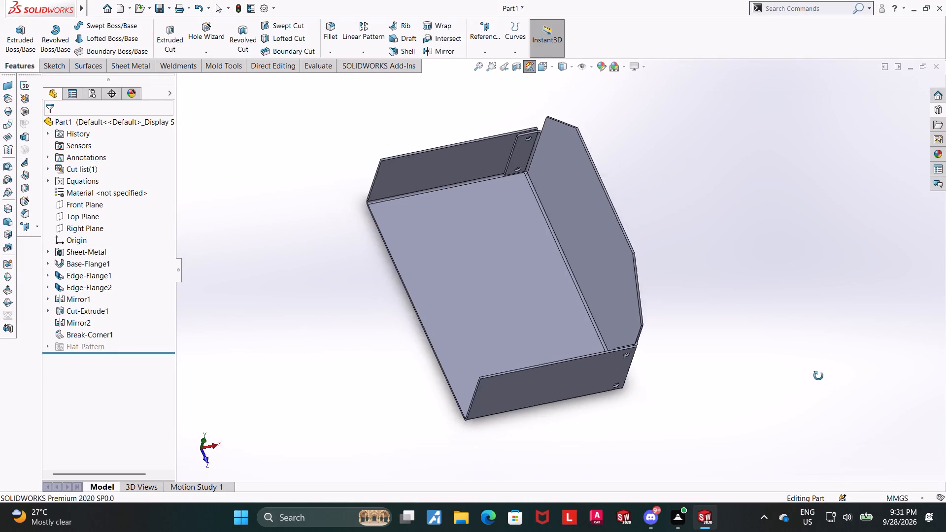
middle_click_drag(818, 376, 796, 340)
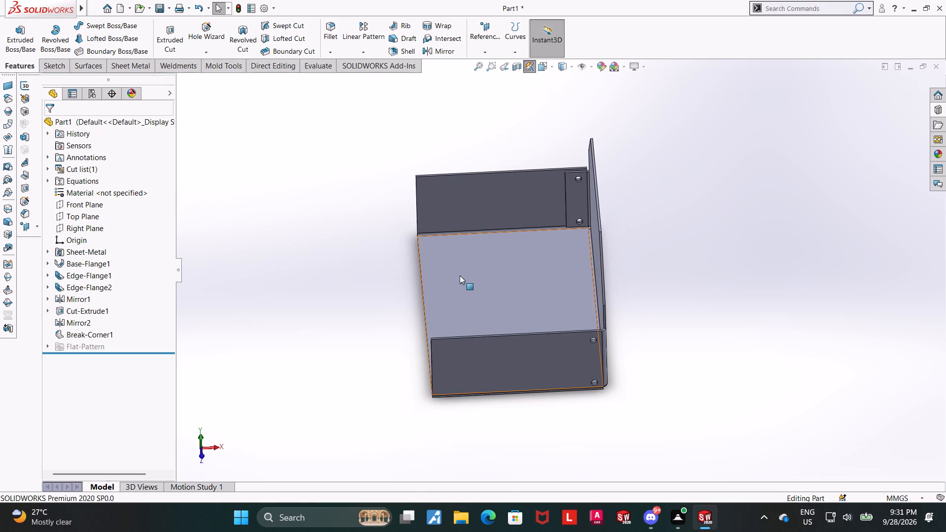
left_click(460, 275)
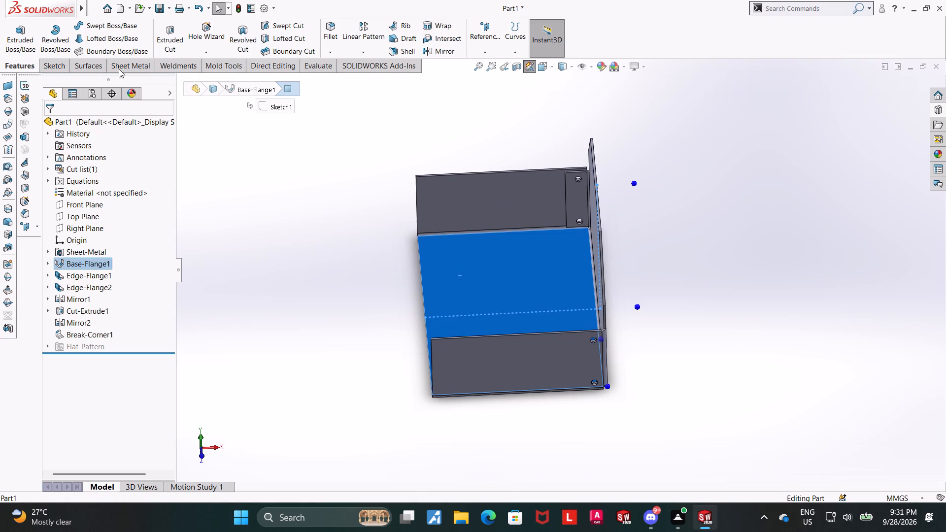
middle_click_drag(307, 160, 321, 215)
left_click(334, 228)
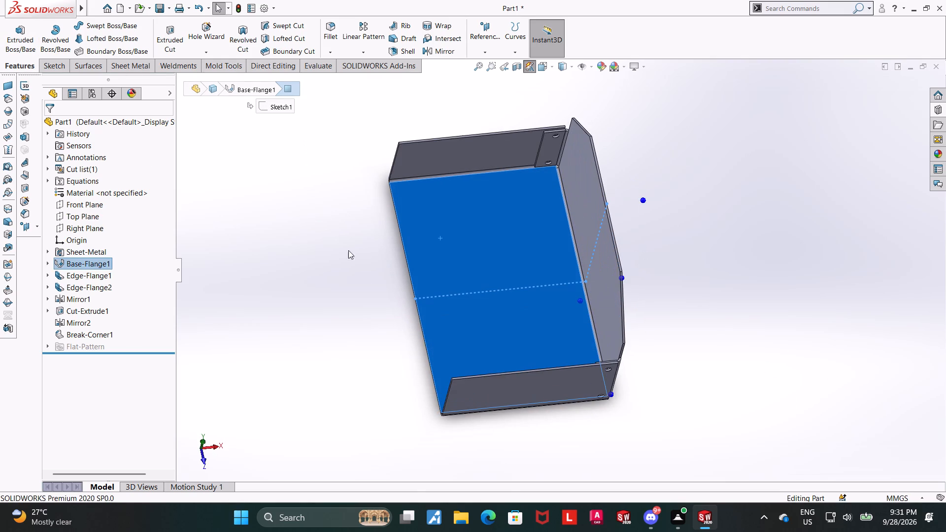
middle_click_drag(353, 281, 348, 284)
Start a new sketch on the Top Plane and view it face-on.
left_click(74, 219)
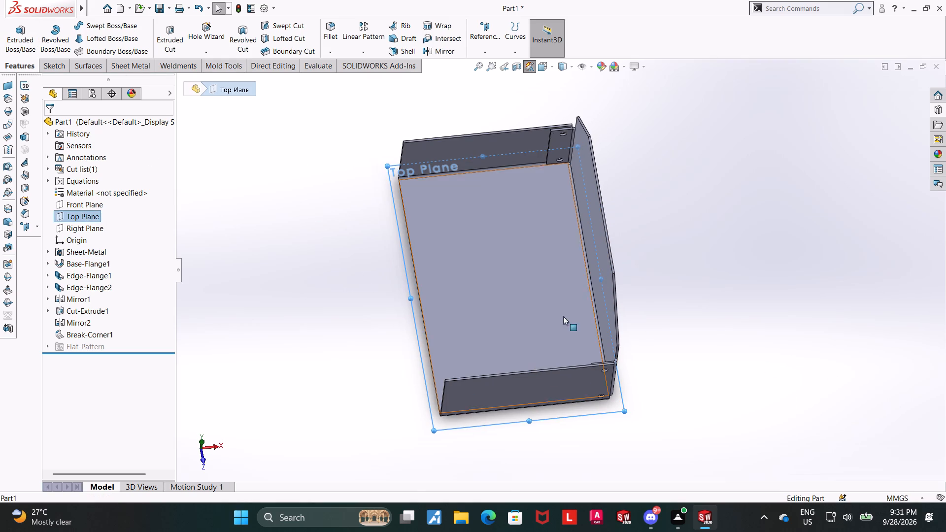
middle_click_drag(412, 312, 415, 154)
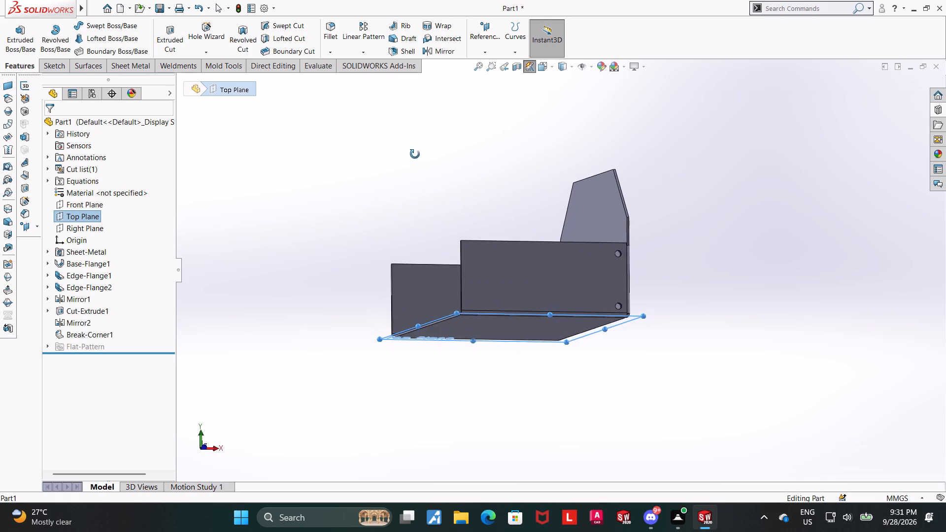
middle_click_drag(415, 154, 409, 304)
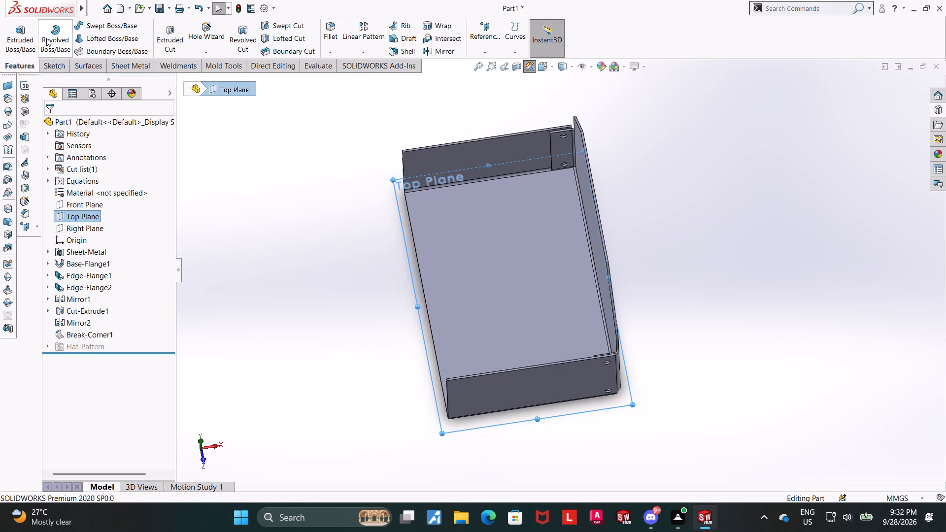
right_click(77, 212)
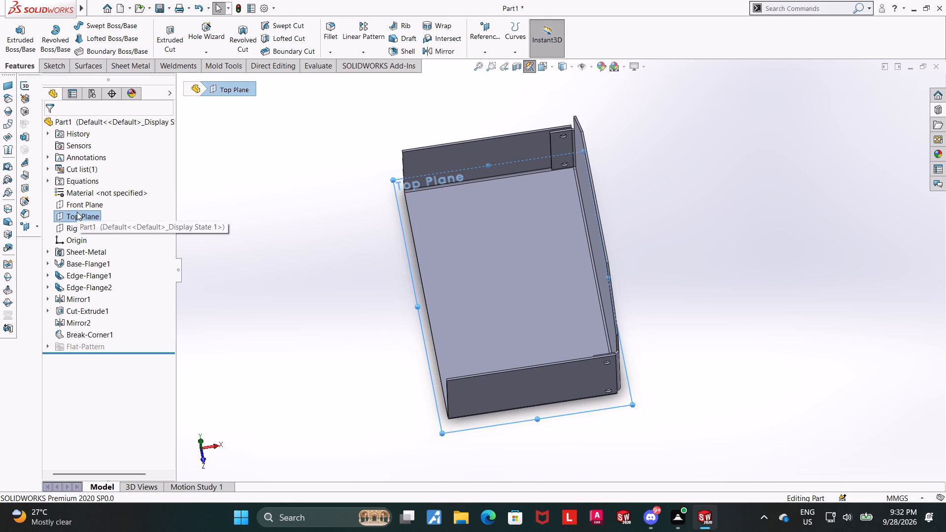
left_click(89, 198)
left_click(97, 362)
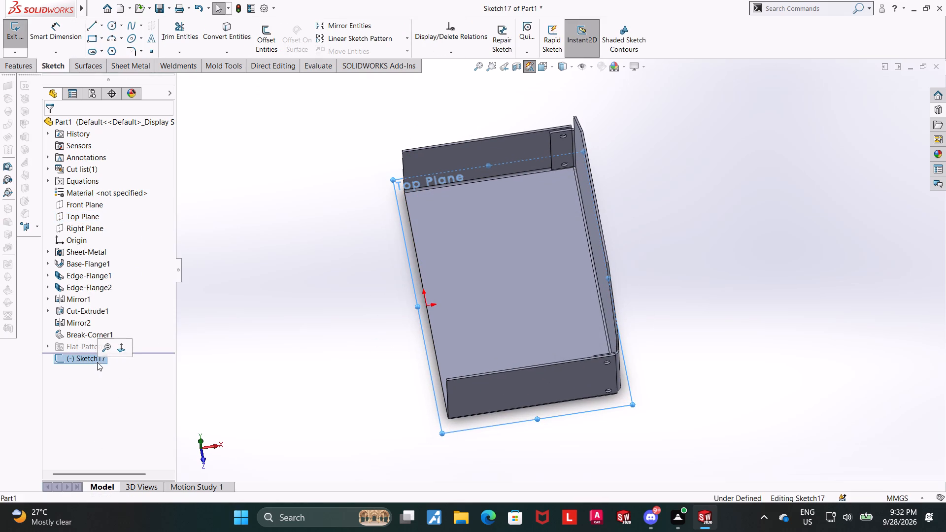
left_click(116, 353)
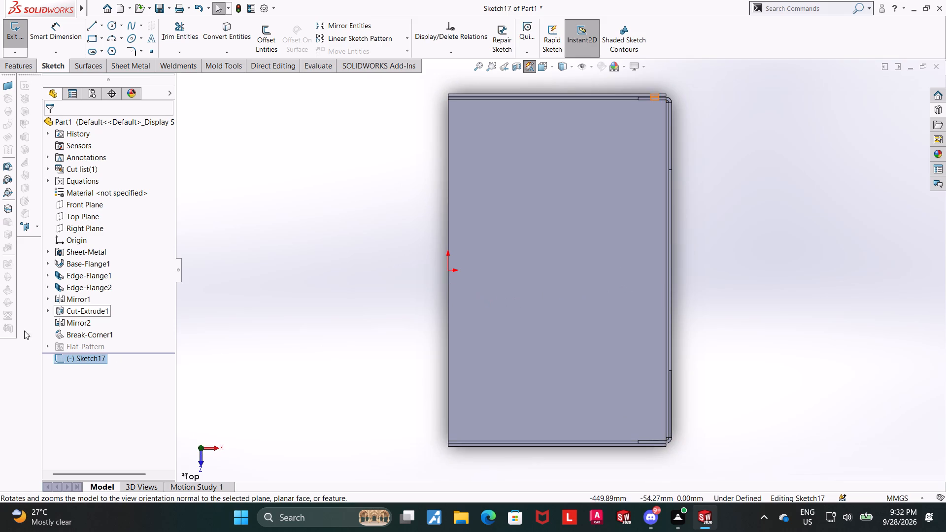
left_click(79, 357)
left_click(273, 318)
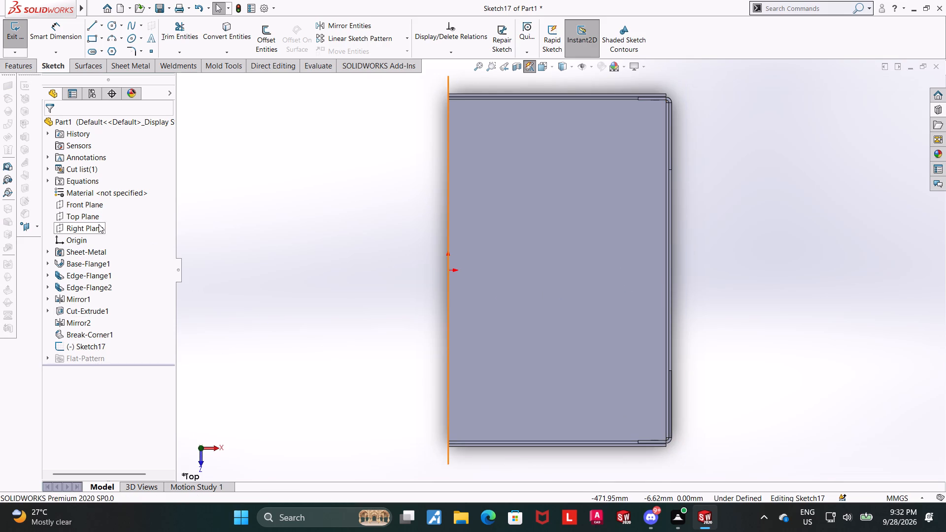
Extend the Top Plane's displayed boundary well beyond the open edge of the base, opposite the upright wall.
left_click(94, 211)
left_click_drag(436, 270, 412, 267)
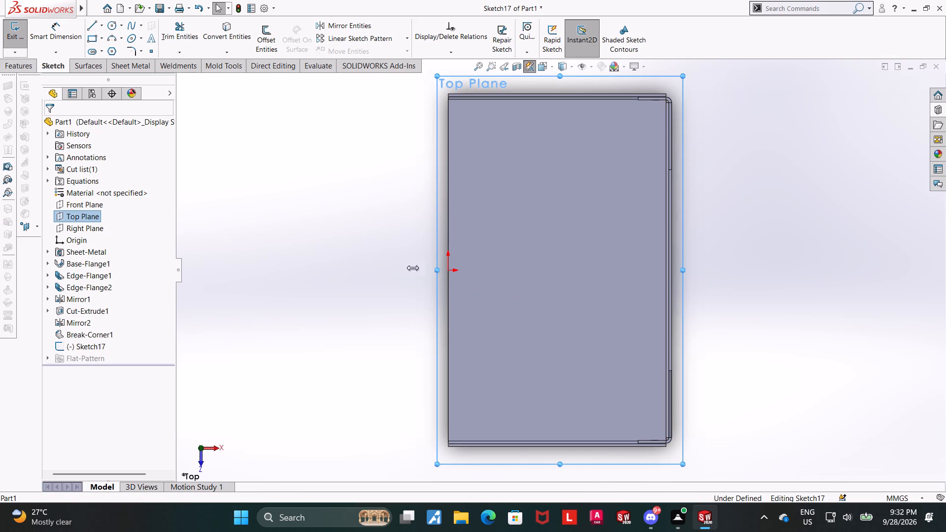
left_click_drag(412, 267, 239, 262)
scroll(273, 264, "up", 4)
left_click_drag(405, 270, 289, 267)
left_click(419, 289)
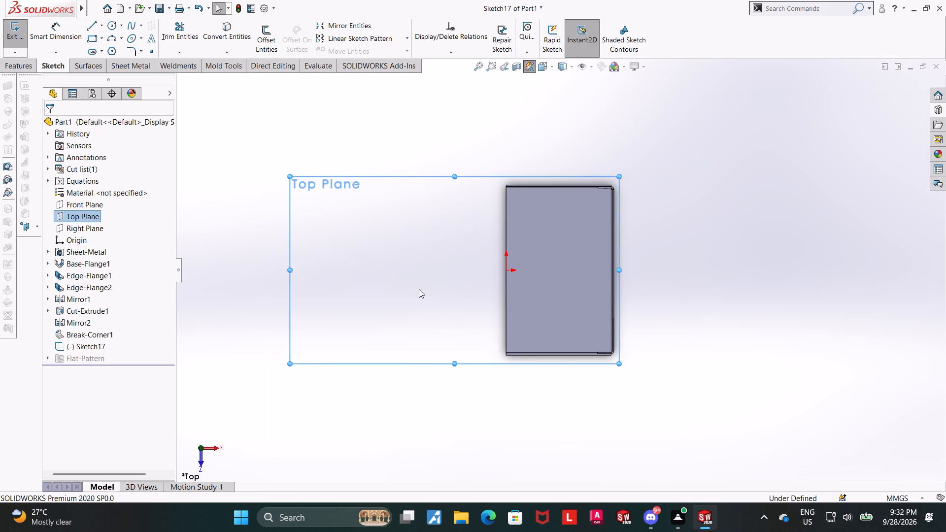
Draw a corner rectangle about 350 by 610 mm outward from the base's open edge, starting at that edge's upper corner.
left_click(98, 39)
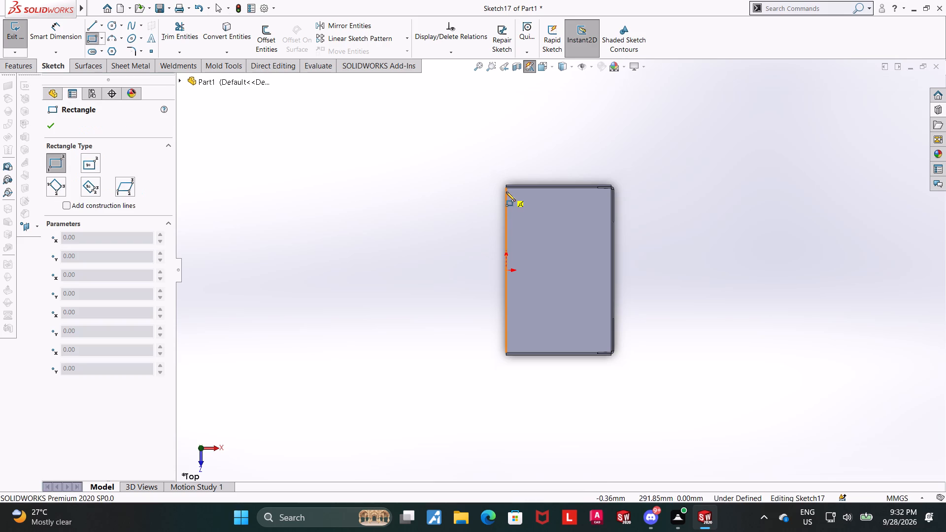
left_click(506, 189)
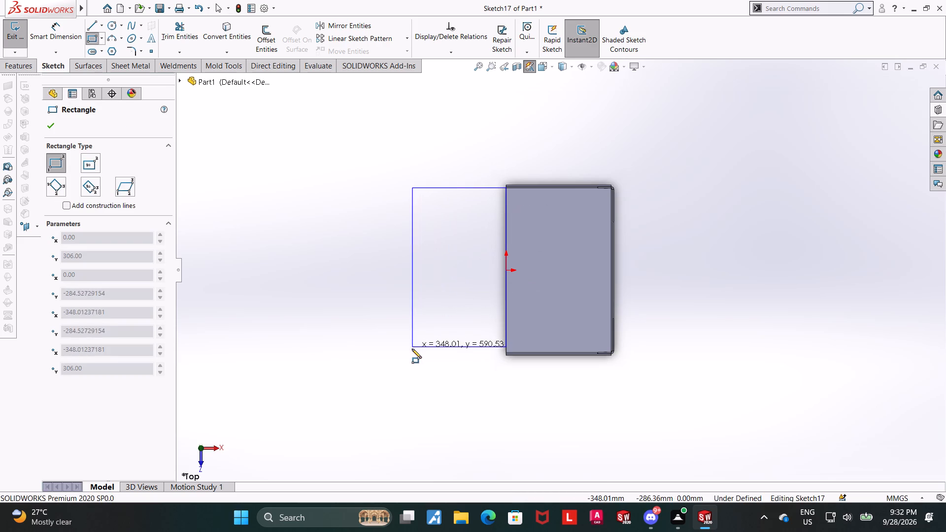
left_click(410, 352)
key("Escape")
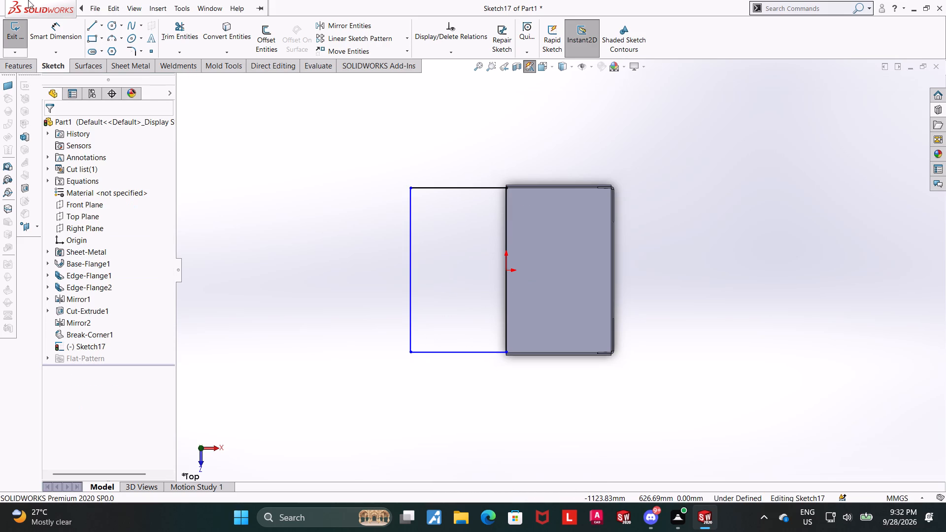
Dimension the rectangle's outer vertical side to 600 mm.
left_click(65, 33)
scroll(571, 386, "up", 4)
scroll(521, 264, "down", 5)
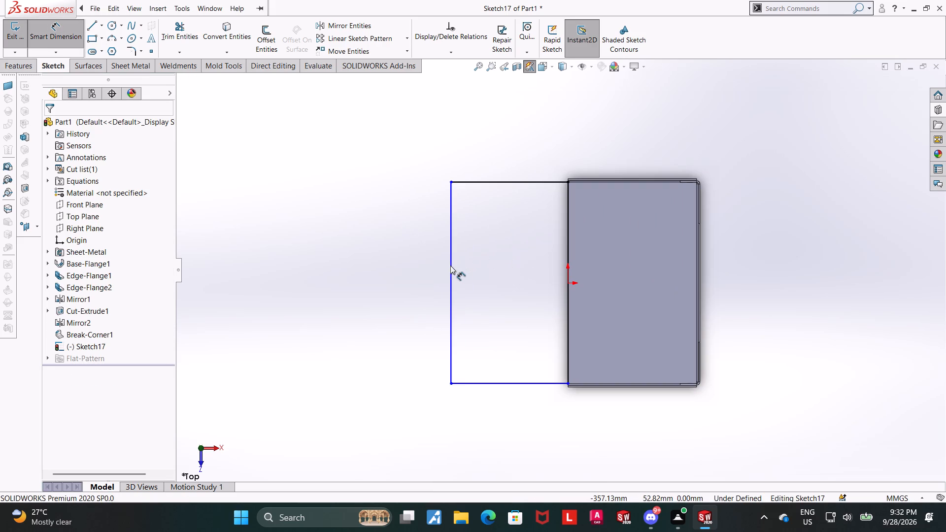
left_click(452, 267)
left_click(424, 267)
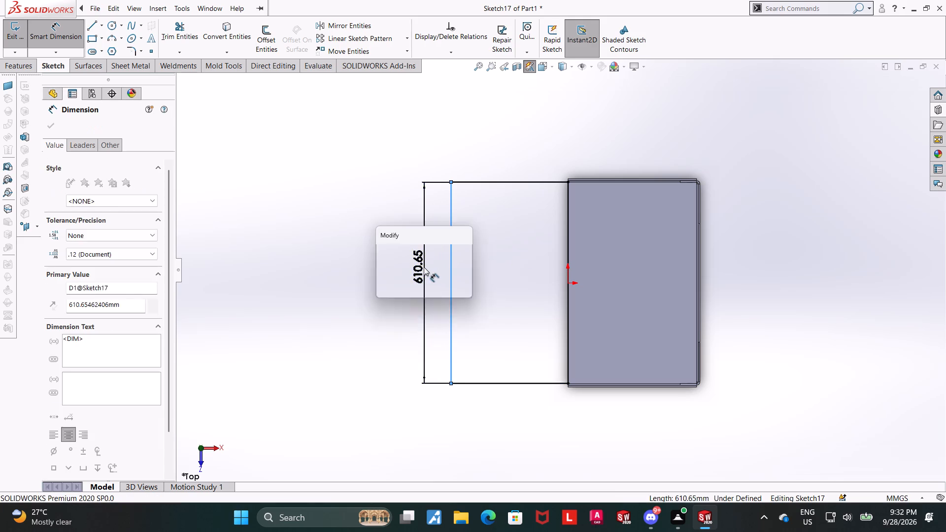
key("5")
key("BackSpace")
type("600")
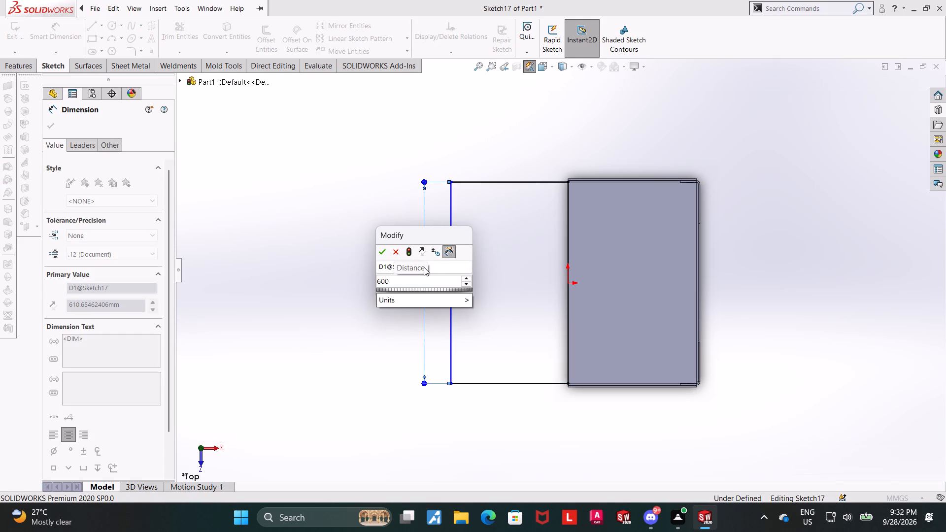
key("Return")
key("Escape")
key("Escape")
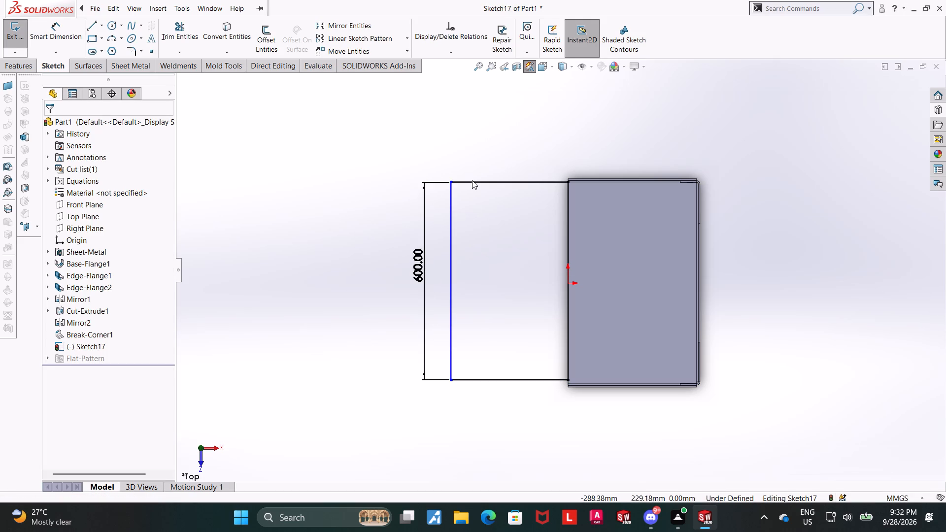
Dimension the rectangle's lower horizontal side to 400 mm.
scroll(552, 384, "down", 3)
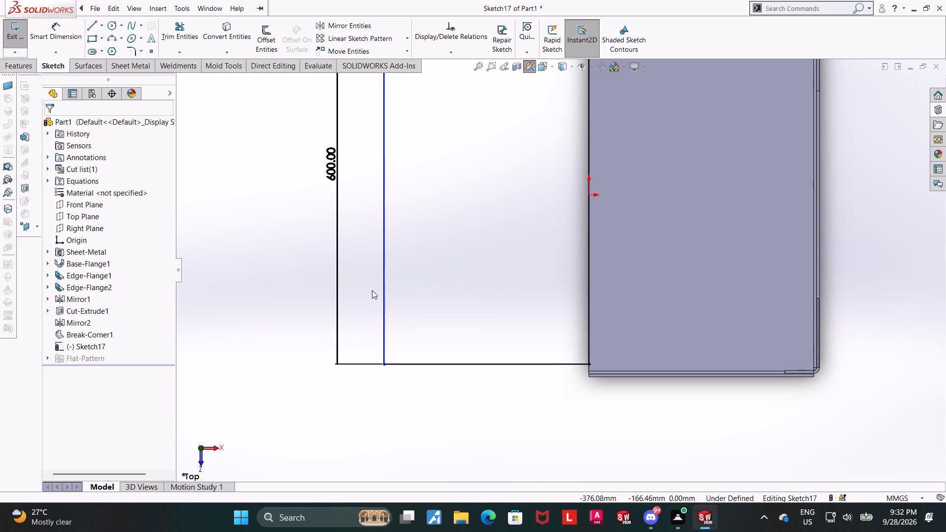
left_click(50, 42)
scroll(458, 289, "up", 2)
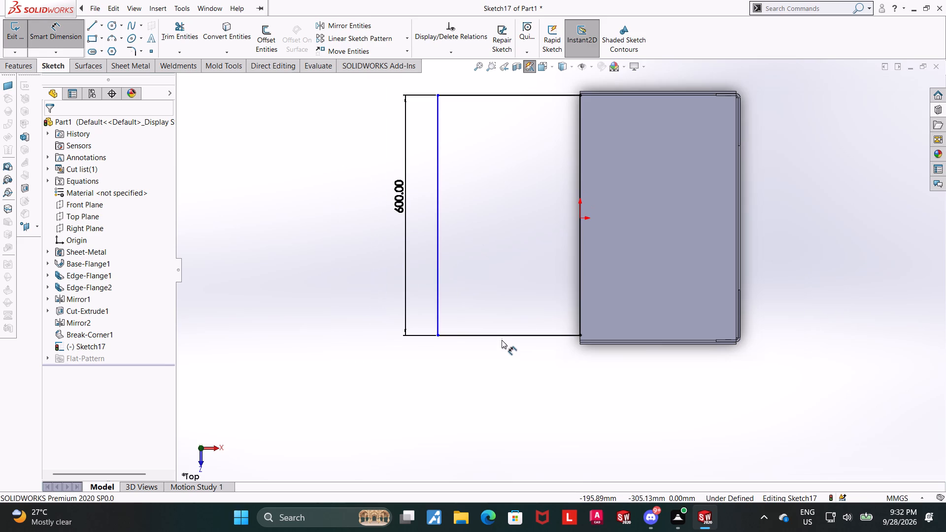
left_click(502, 336)
left_click(499, 354)
type("400")
key("Return")
key("Escape")
key("Escape")
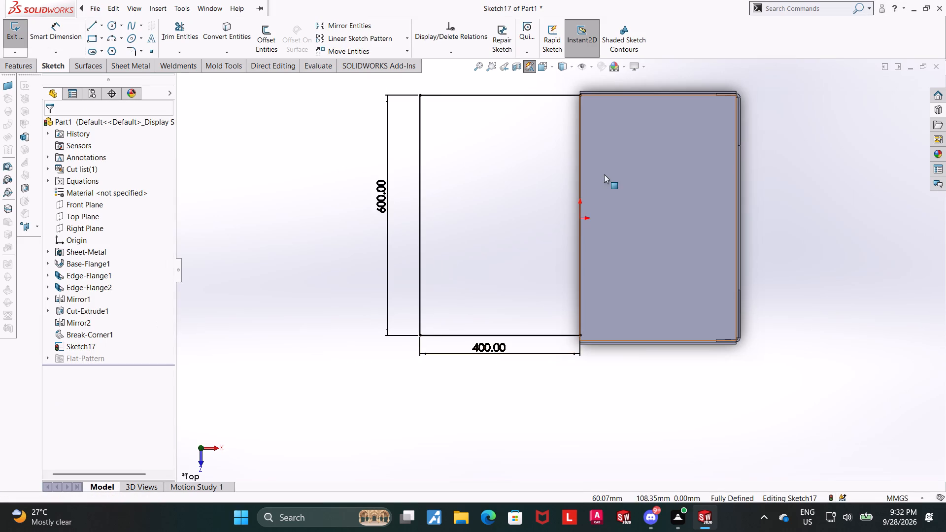
Examine how the rectangle sits against the base and side flanges from several angles.
scroll(602, 403, "up", 1)
middle_click_drag(600, 398, 625, 332)
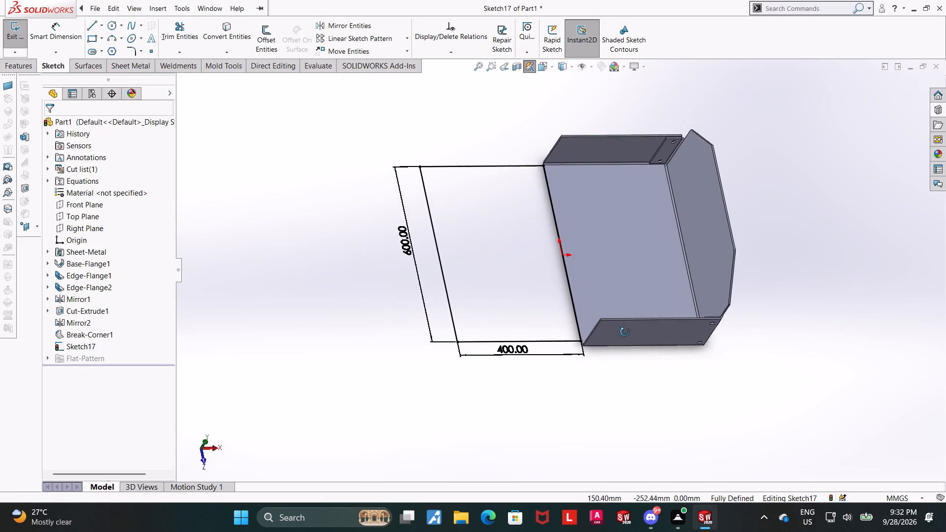
middle_click_drag(625, 332, 625, 333)
left_click(631, 396)
scroll(617, 326, "down", 8)
scroll(458, 334, "up", 5)
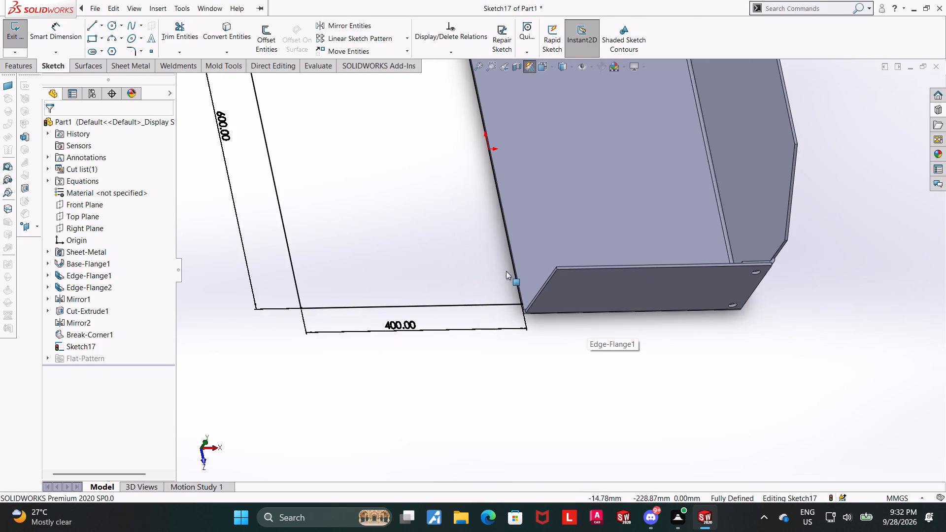
scroll(506, 270, "up", 6)
scroll(532, 193, "down", 7)
scroll(608, 252, "up", 5)
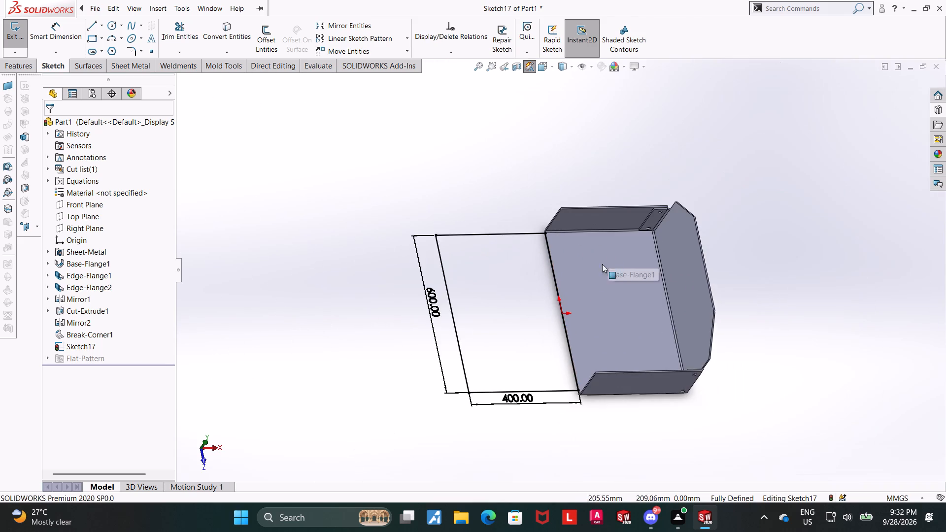
scroll(561, 351, "down", 5)
middle_click_drag(522, 322, 497, 331)
scroll(518, 352, "up", 7)
left_click(634, 413)
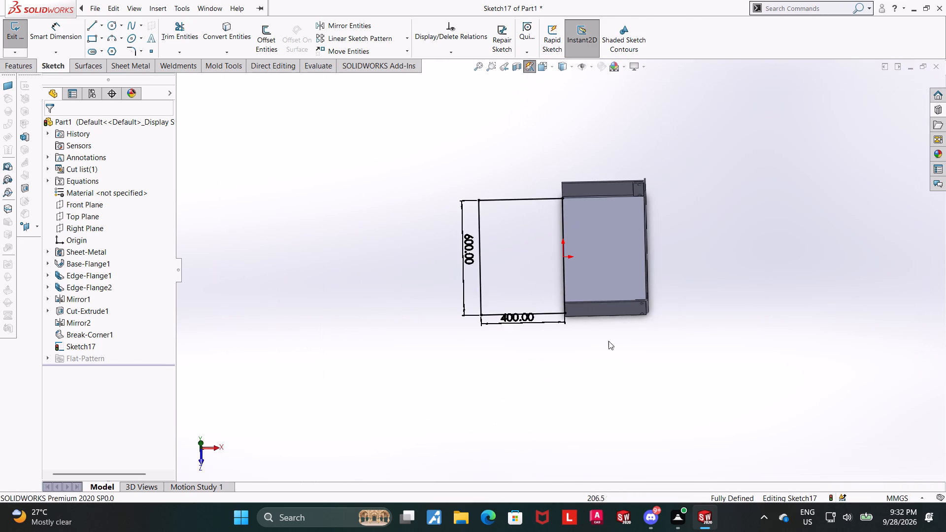
middle_click_drag(607, 328, 605, 347)
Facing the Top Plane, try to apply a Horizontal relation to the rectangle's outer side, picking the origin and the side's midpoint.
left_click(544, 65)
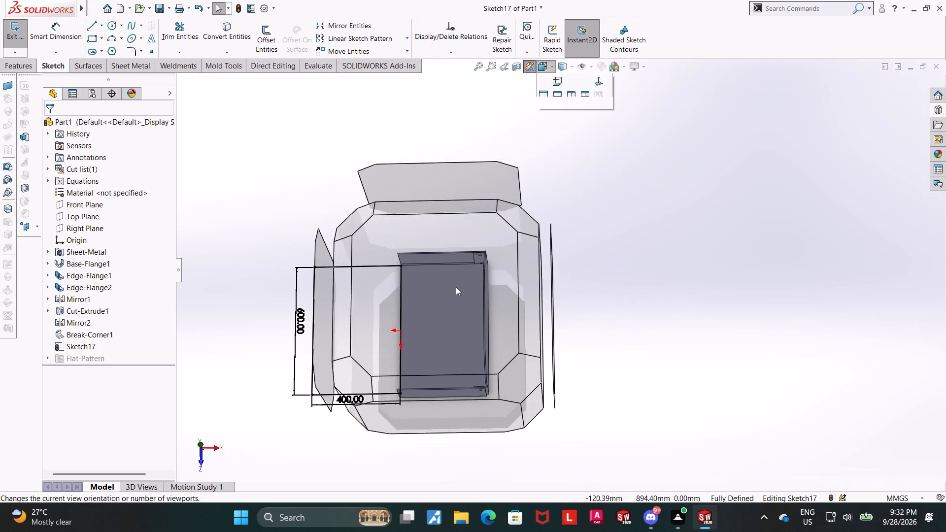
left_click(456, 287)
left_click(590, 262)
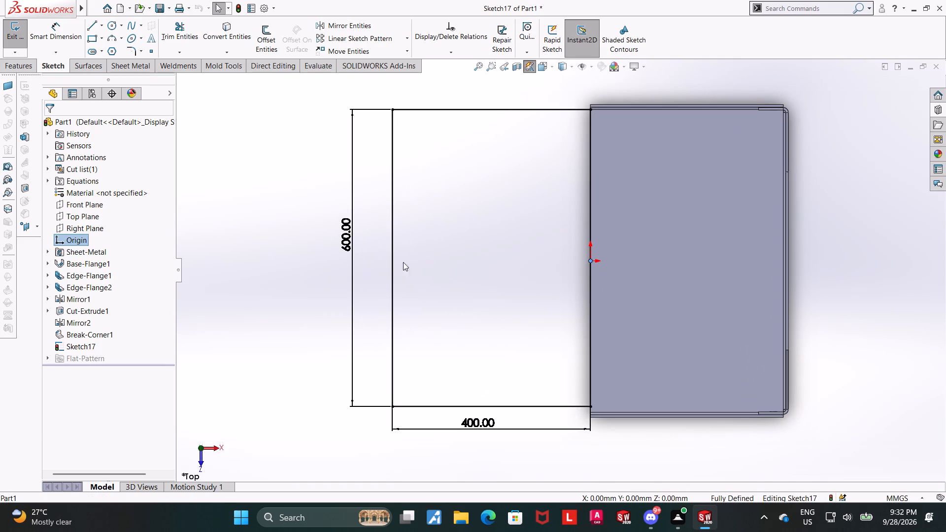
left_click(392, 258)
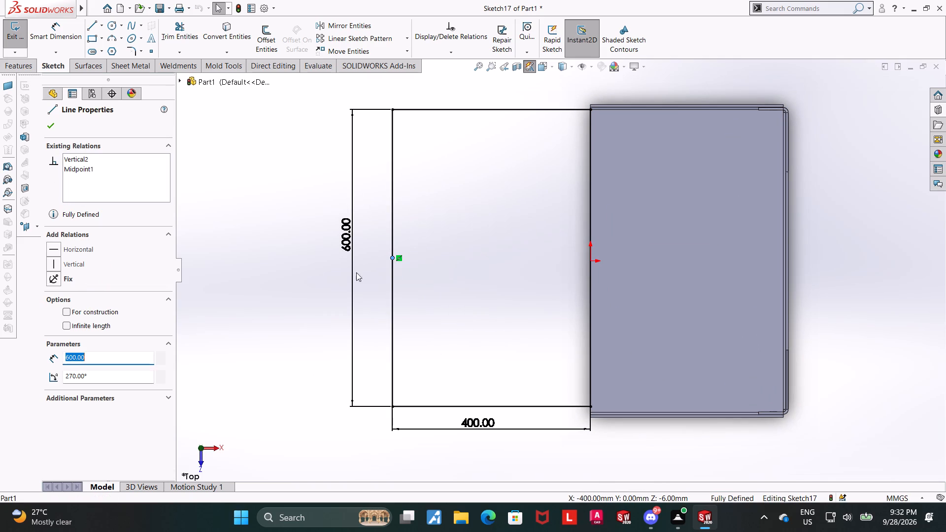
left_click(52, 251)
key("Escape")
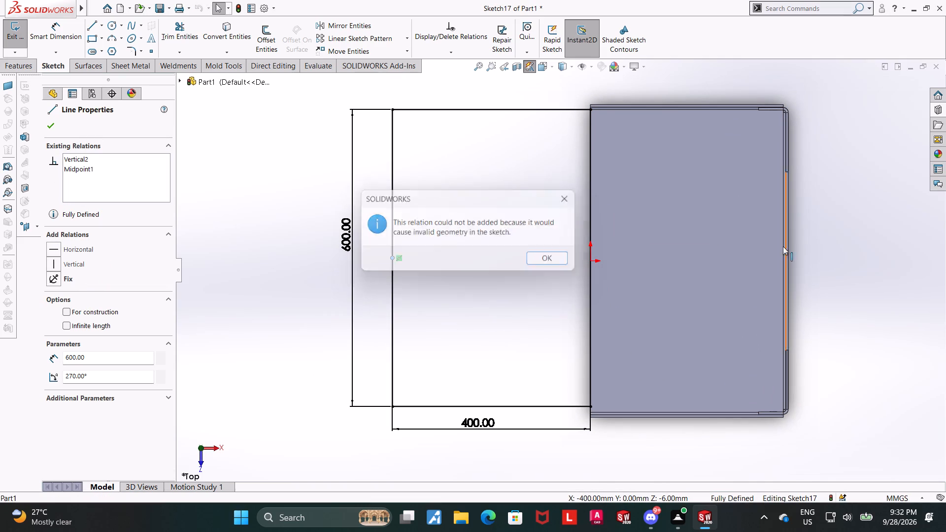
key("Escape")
Examine where the rectangle's upper and lower corners meet the base's open edge and side flanges.
scroll(562, 281, "up", 3)
left_click(639, 430)
scroll(548, 316, "down", 4)
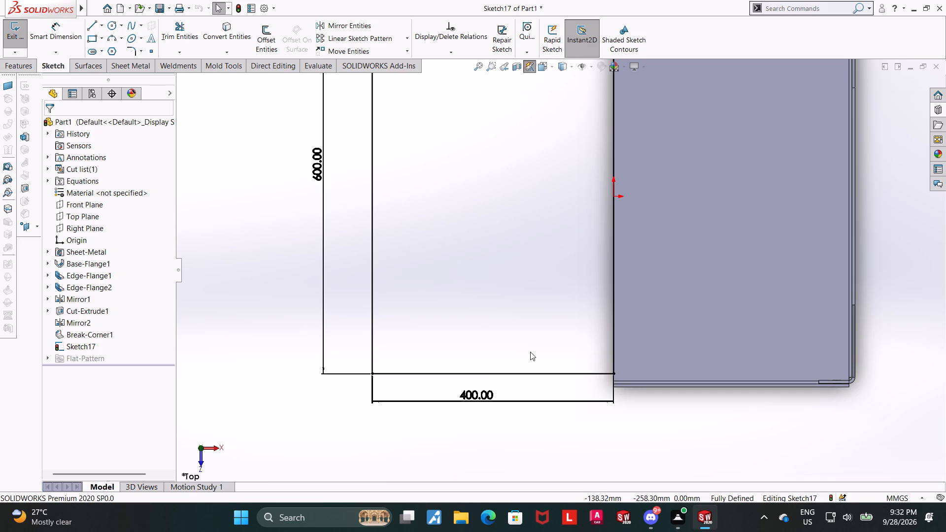
scroll(635, 320, "up", 3)
scroll(602, 114, "down", 9)
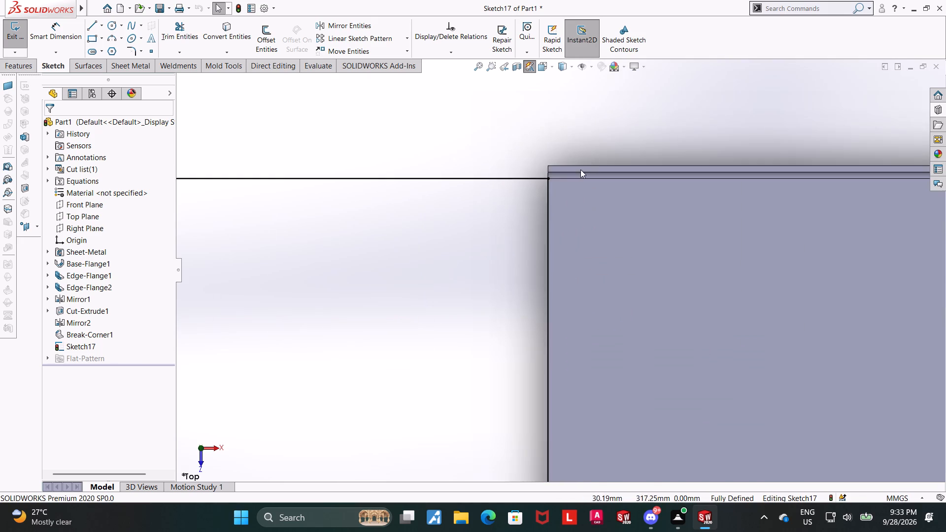
scroll(580, 169, "down", 3)
scroll(561, 210, "up", 7)
scroll(563, 333, "up", 6)
scroll(548, 460, "down", 5)
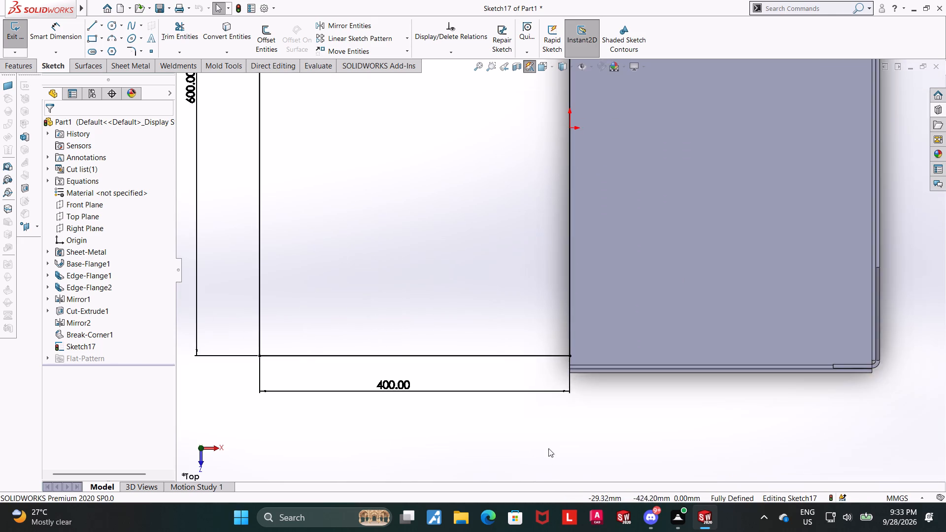
scroll(559, 377, "down", 7)
scroll(604, 242, "up", 13)
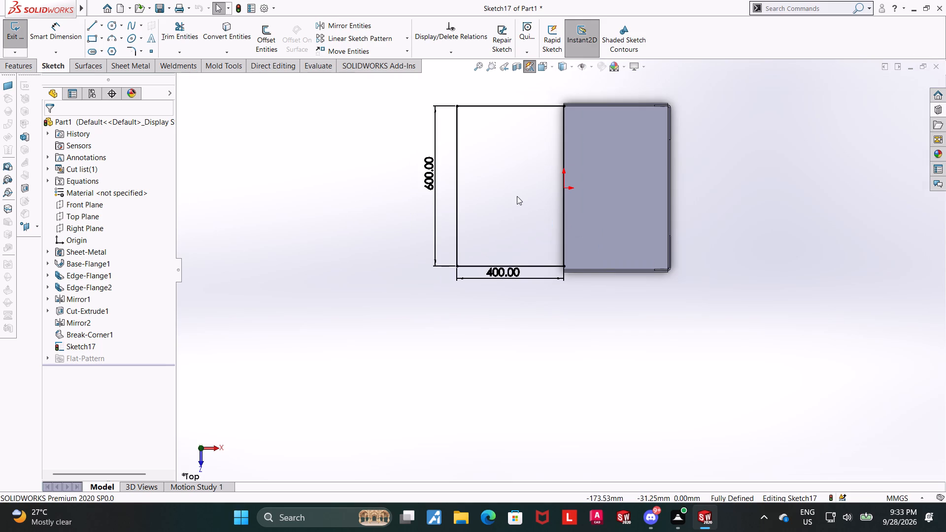
scroll(572, 199, "down", 8)
scroll(499, 426, "up", 6)
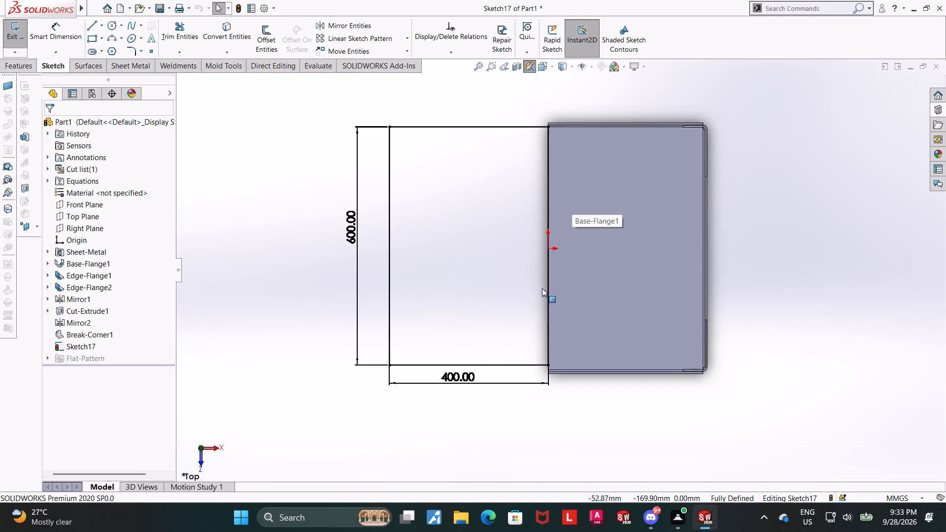
scroll(557, 264, "down", 3)
scroll(556, 264, "up", 4)
scroll(546, 162, "down", 2)
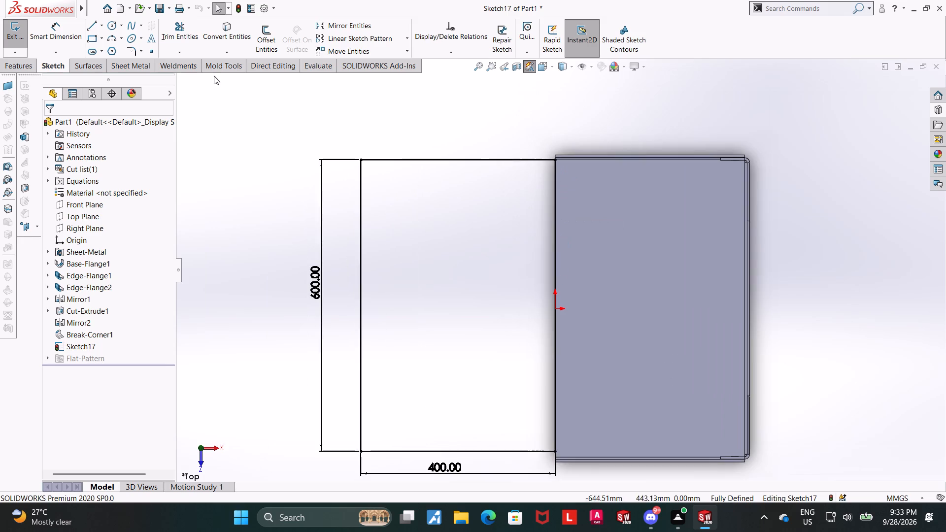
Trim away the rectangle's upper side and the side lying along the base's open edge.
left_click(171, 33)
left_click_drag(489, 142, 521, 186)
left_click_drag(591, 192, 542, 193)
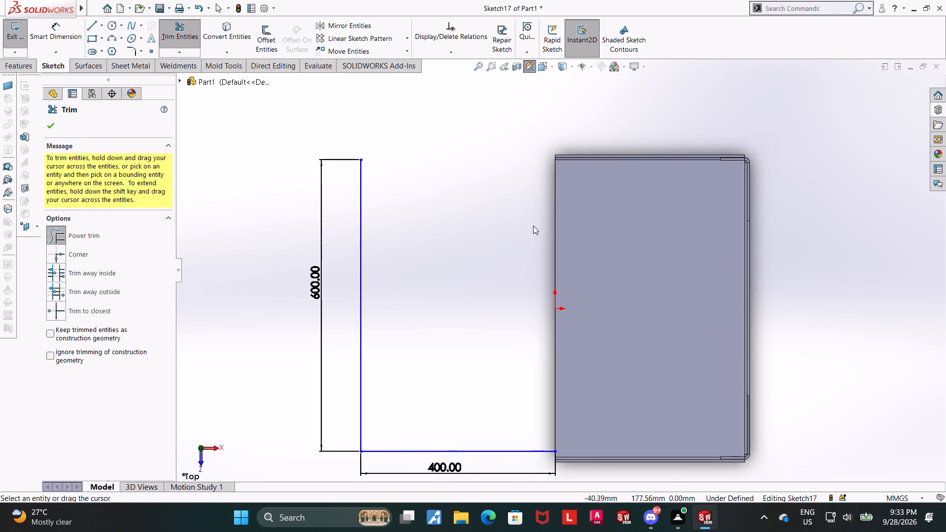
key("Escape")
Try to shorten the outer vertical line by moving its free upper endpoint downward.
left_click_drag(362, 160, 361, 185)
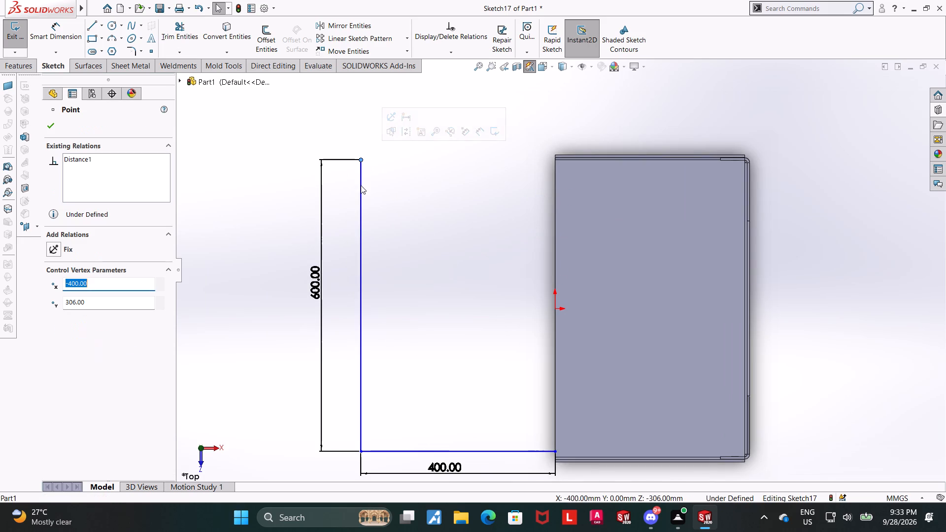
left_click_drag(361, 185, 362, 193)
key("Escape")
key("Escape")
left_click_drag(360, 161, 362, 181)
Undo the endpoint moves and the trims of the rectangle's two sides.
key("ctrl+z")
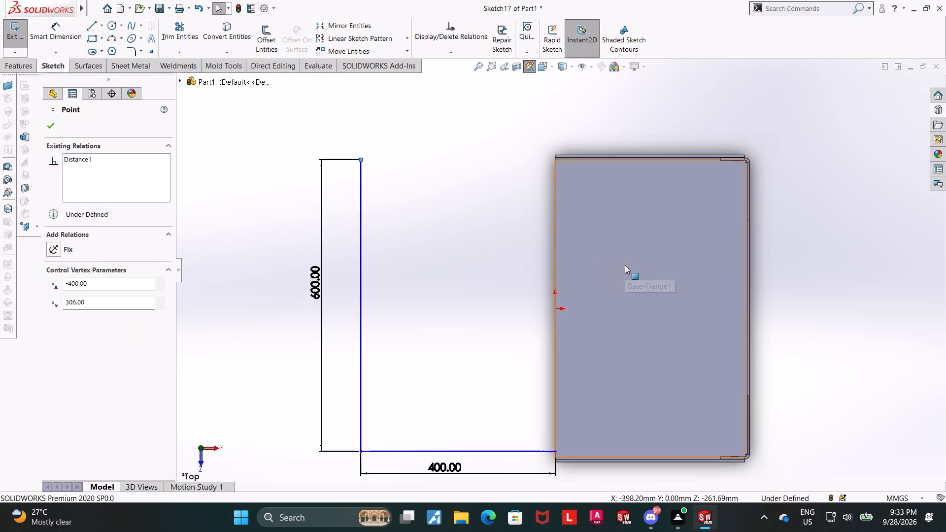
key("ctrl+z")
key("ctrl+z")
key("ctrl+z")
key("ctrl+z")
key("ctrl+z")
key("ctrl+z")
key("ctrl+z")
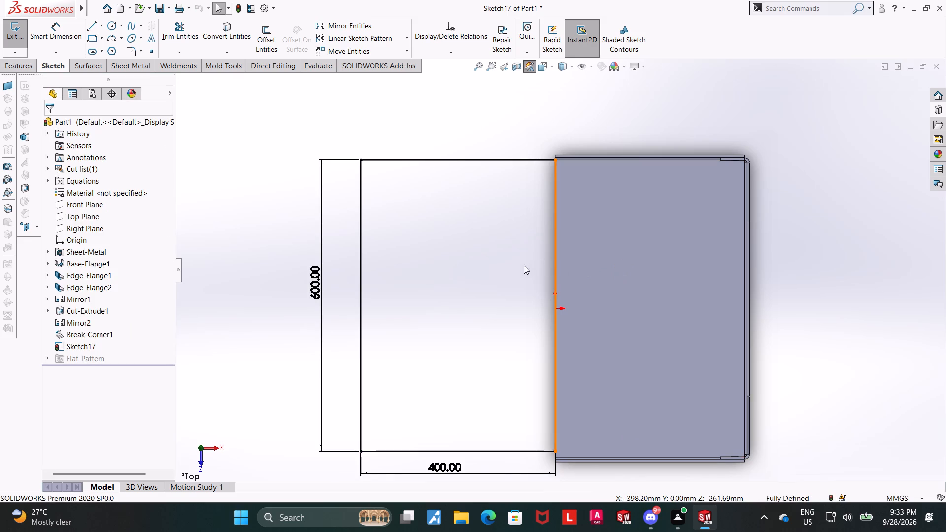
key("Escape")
Delete the rectangle's upper horizontal side.
left_click(172, 21)
key("Escape")
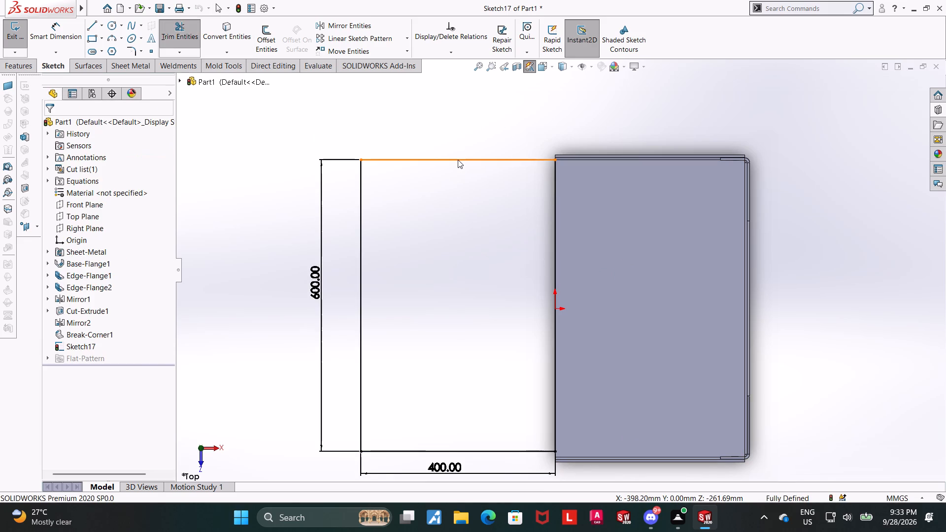
left_click(457, 160)
right_click(457, 160)
left_click(492, 301)
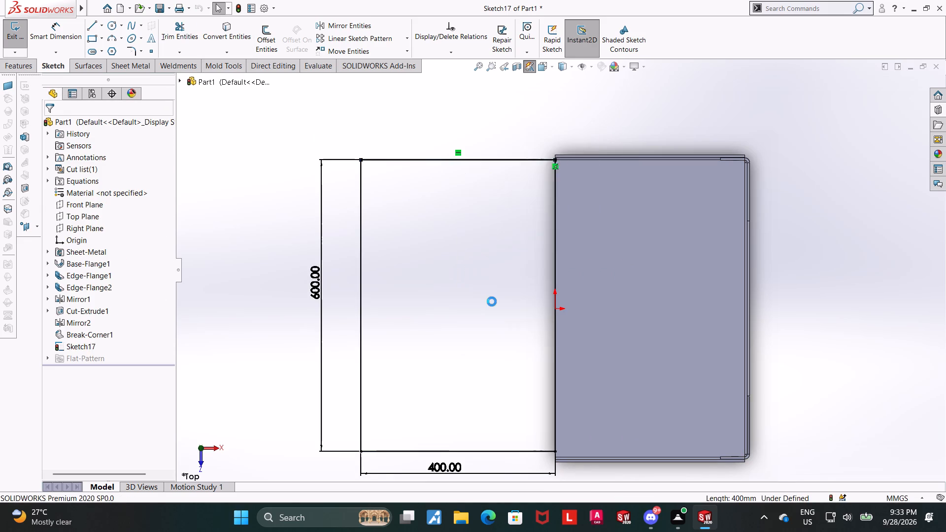
Try to delete the rectangle's three remaining sides together.
left_click(557, 233)
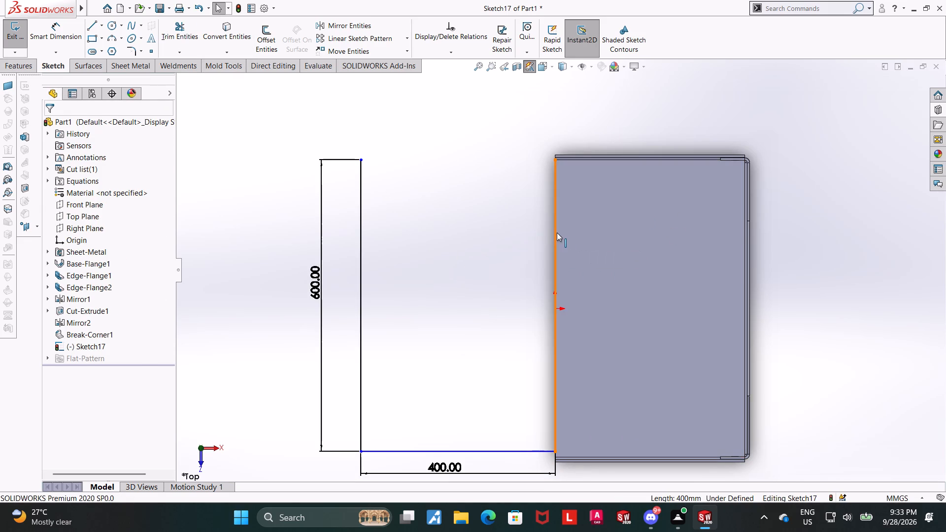
left_click(357, 240, "ctrl")
left_click(363, 240, "ctrl")
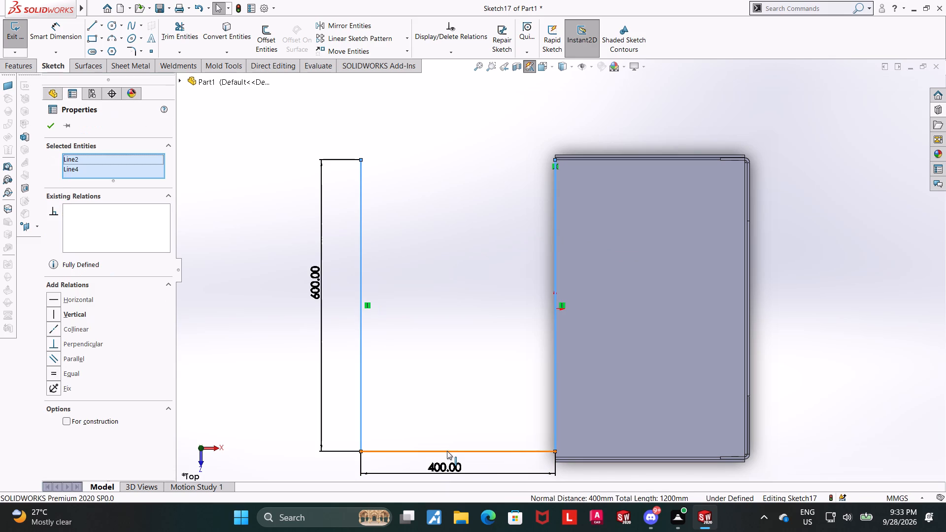
left_click(447, 451, "ctrl")
right_click(447, 451)
left_click(486, 484)
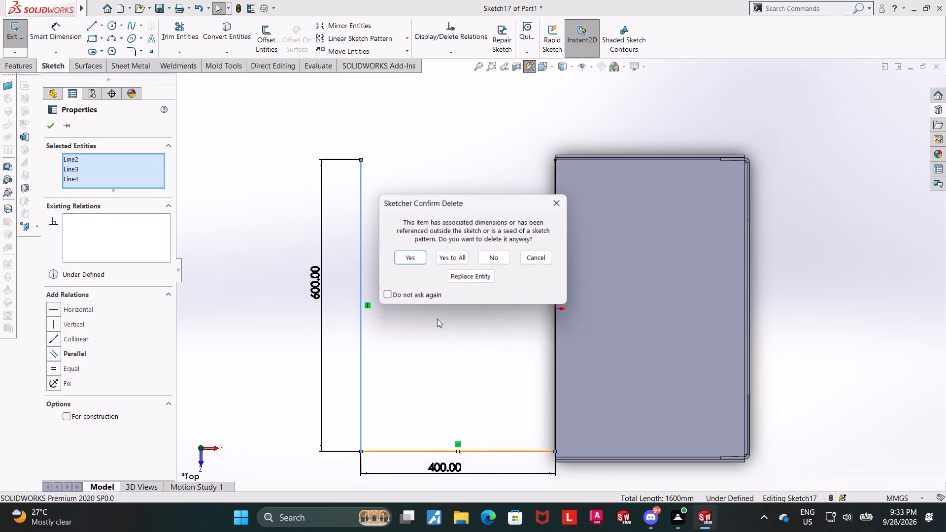
key("Escape")
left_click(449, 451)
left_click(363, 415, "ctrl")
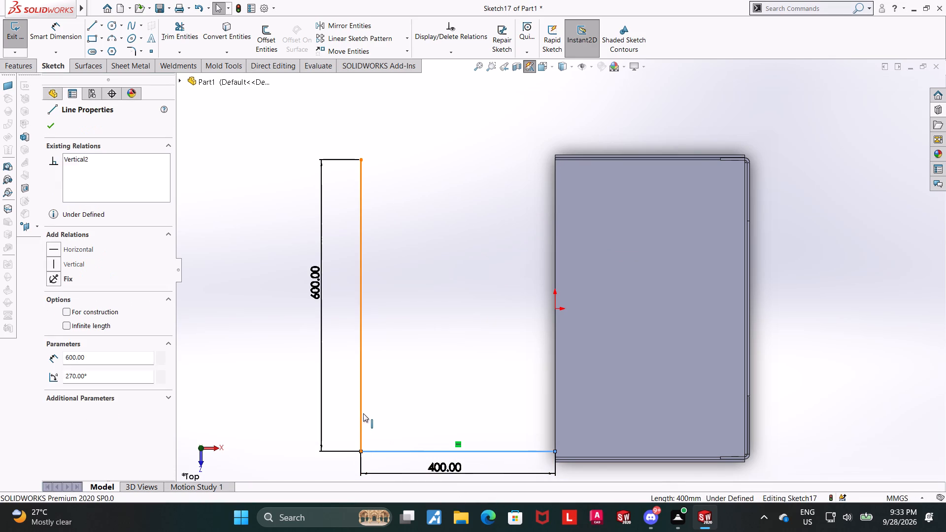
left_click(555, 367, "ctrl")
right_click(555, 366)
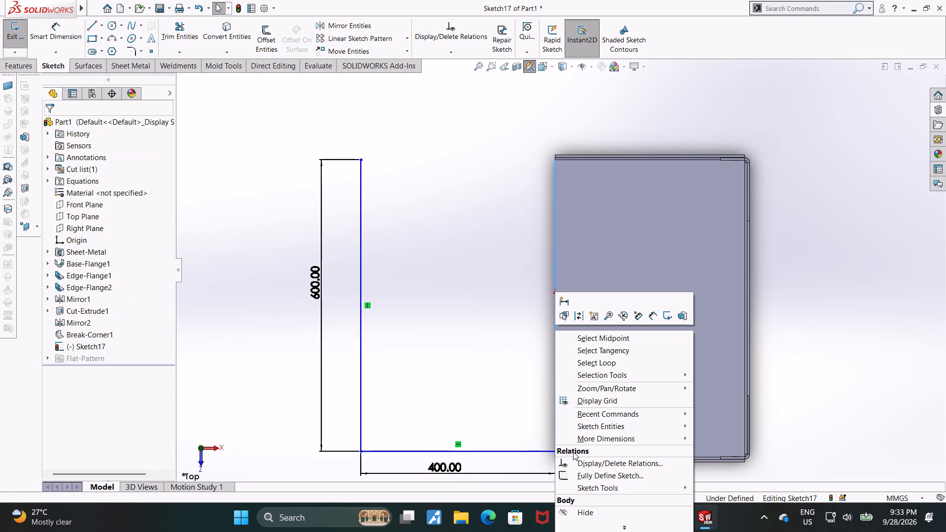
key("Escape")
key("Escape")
Trim away the rectangle's three remaining sides with Power trim.
scroll(452, 332, "up", 1)
middle_click_drag(452, 332, 456, 327)
middle_click_drag(460, 322, 519, 251)
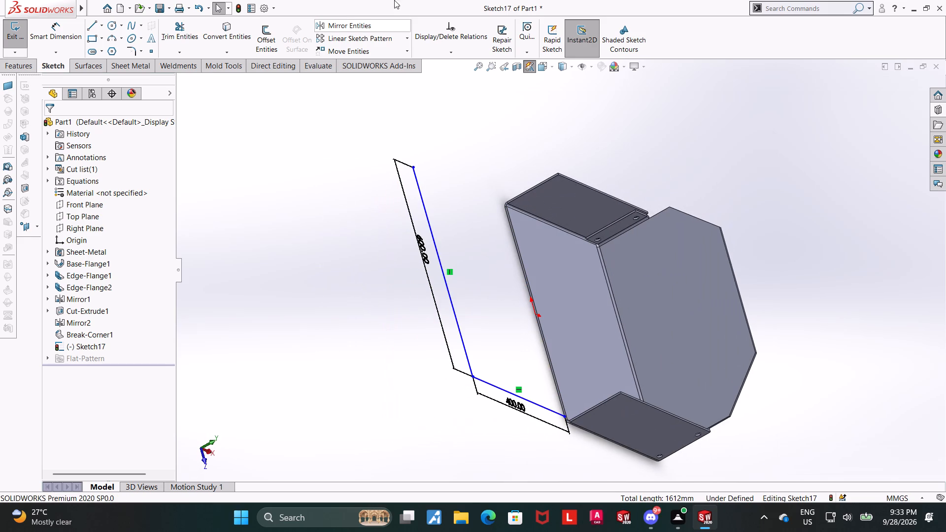
left_click(184, 30)
left_click_drag(491, 303, 422, 177)
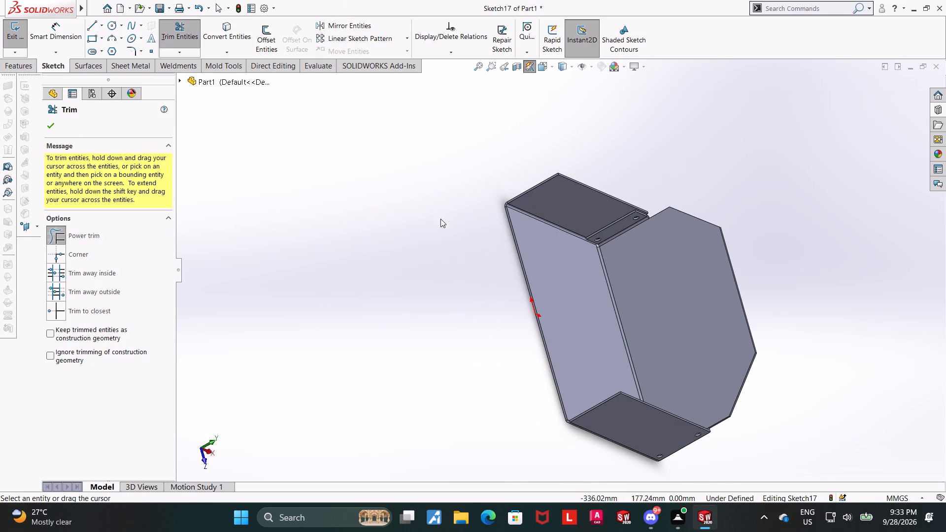
scroll(440, 248, "up", 6)
middle_click_drag(443, 259, 376, 287)
key("Escape")
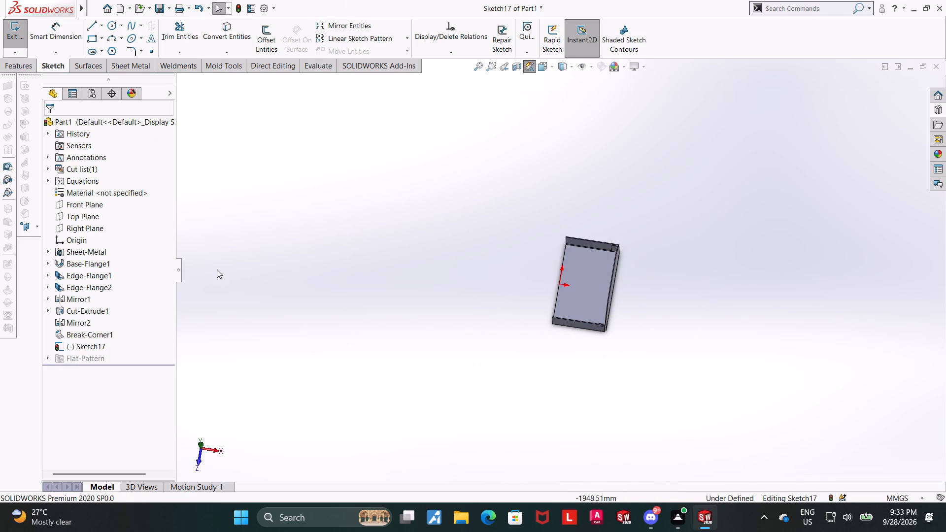
Sketch a corner rectangle about 319 by 568 mm extending outward from the base plate's open edge.
left_click(98, 343)
left_click(122, 334)
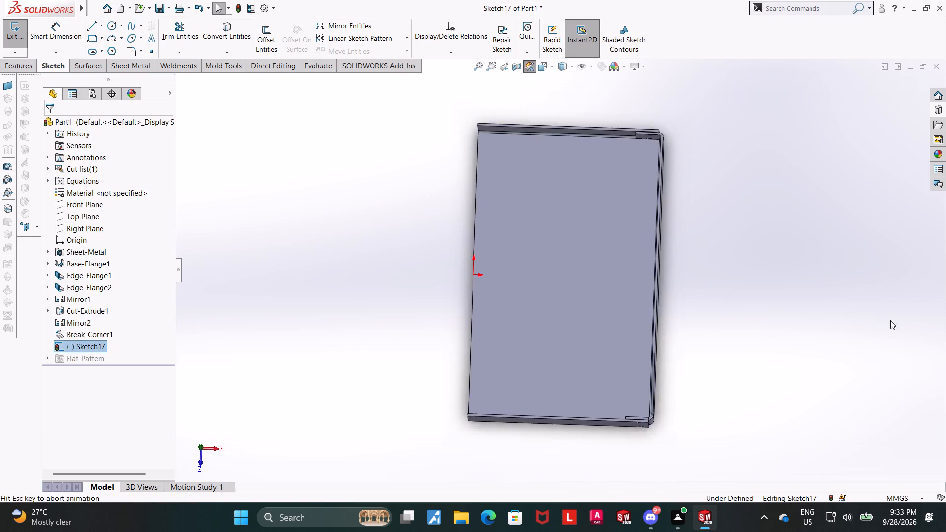
scroll(583, 192, "up", 2)
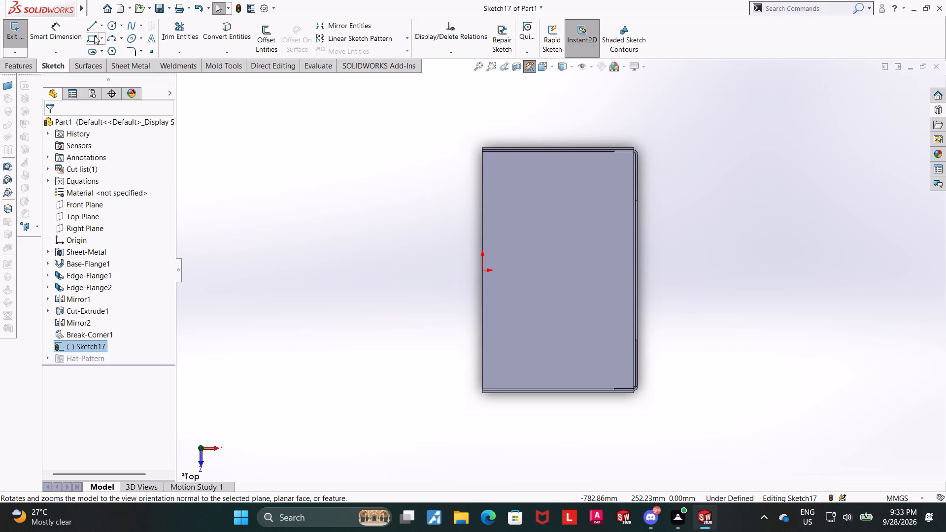
left_click(93, 35)
left_click(482, 161)
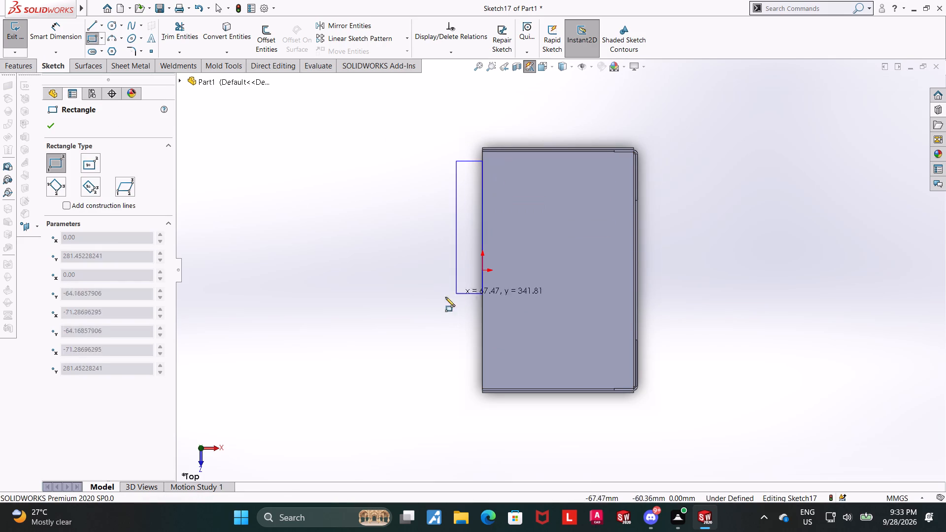
left_click(359, 381)
key("Escape")
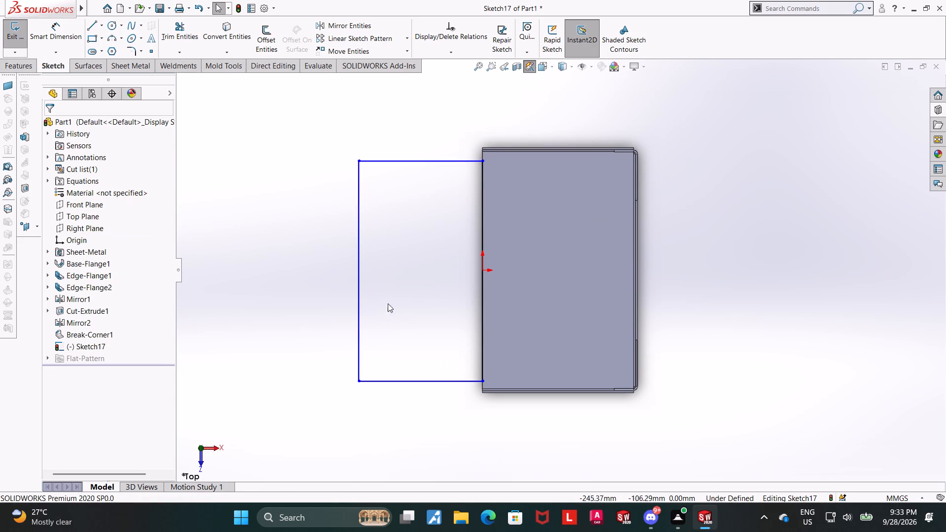
key("Escape")
Add a Horizontal relation between the midpoint of the rectangle's outer vertical side and the origin.
left_click(359, 271)
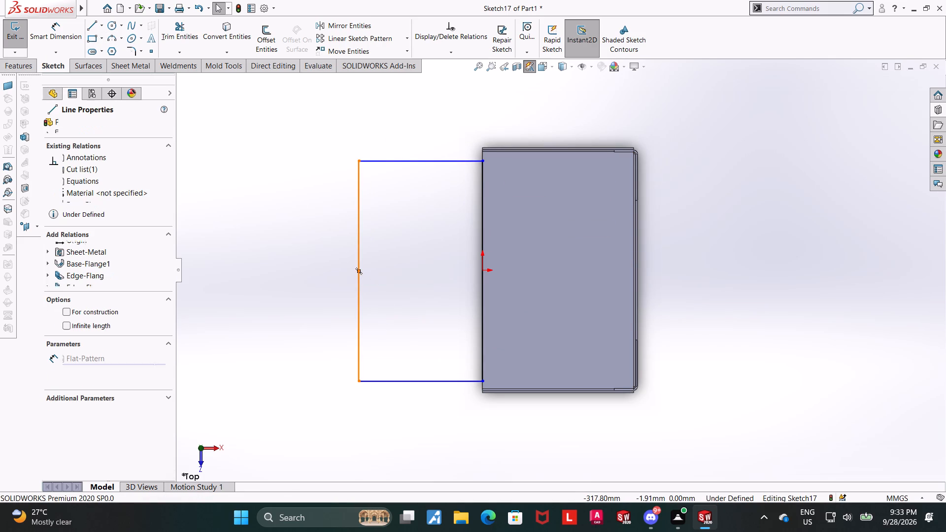
left_click(484, 272, "ctrl")
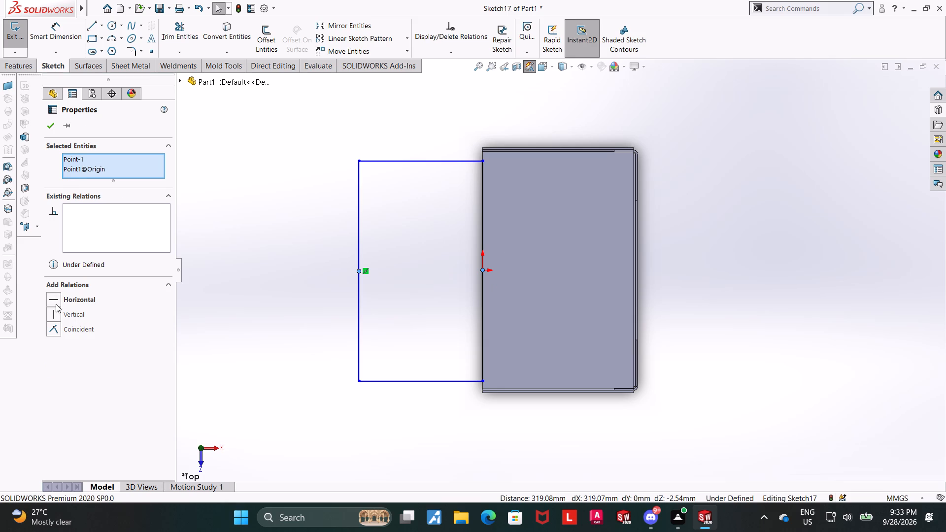
left_click(56, 304)
key("Escape")
Dimension the rectangle's outer vertical side to 600 mm.
left_click(53, 36)
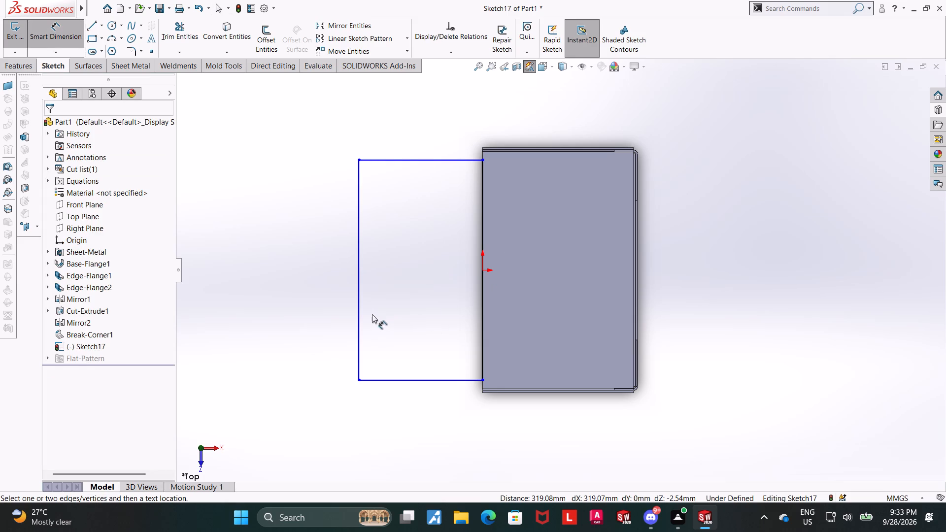
left_click(358, 301)
left_click(293, 299)
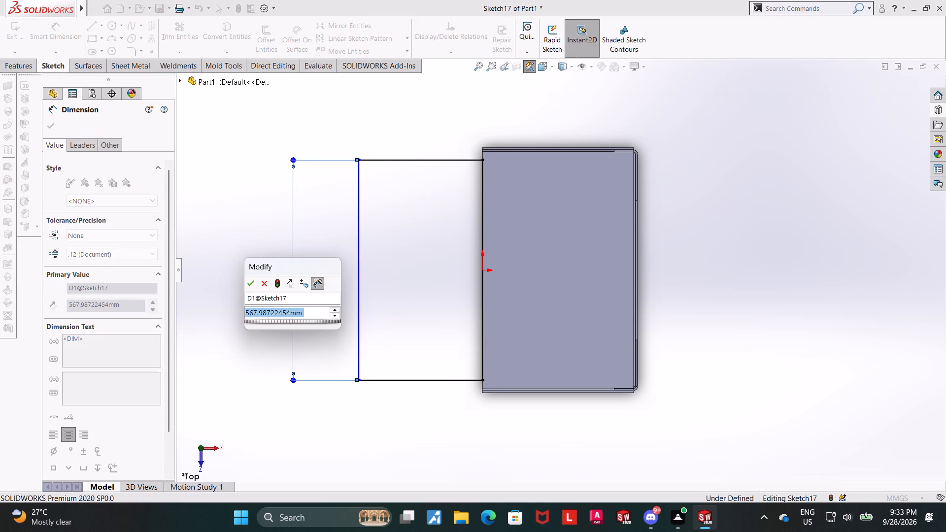
type("600")
key("Return")
key("Escape")
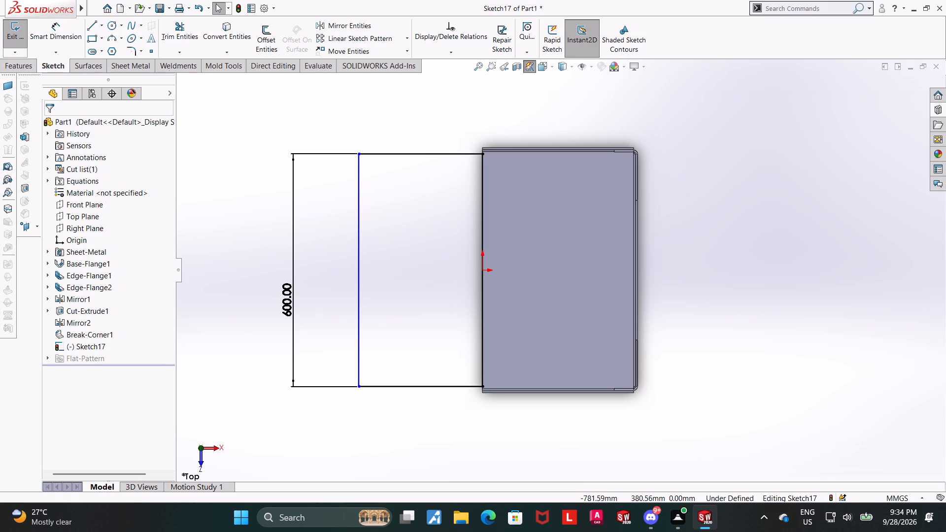
Draw a horizontal centerline about 268 mm long from the outer side's midpoint toward the origin.
left_click(102, 29)
left_click(106, 51)
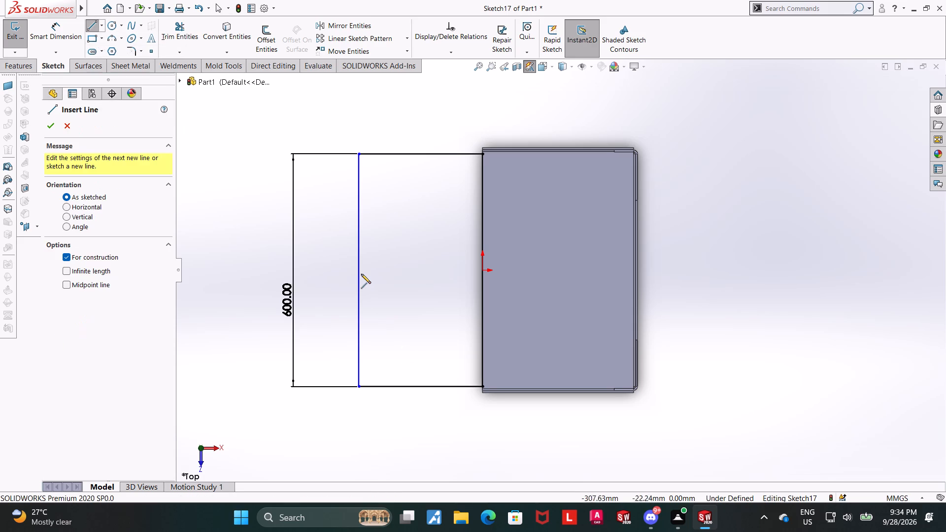
left_click(359, 271)
left_click(463, 269)
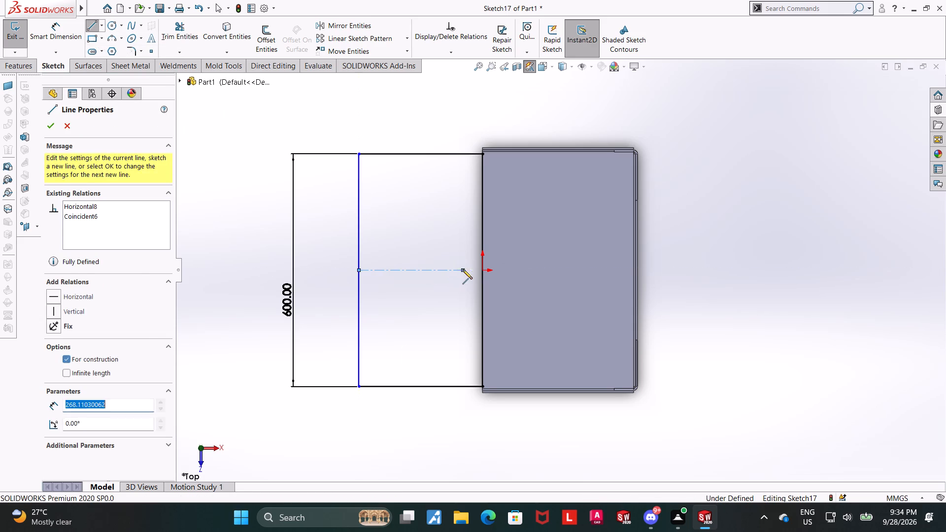
key("Escape")
key("Escape")
Make the rectangle's upper and lower sides symmetric about the centerline.
left_click(428, 154)
left_click(414, 271, "ctrl")
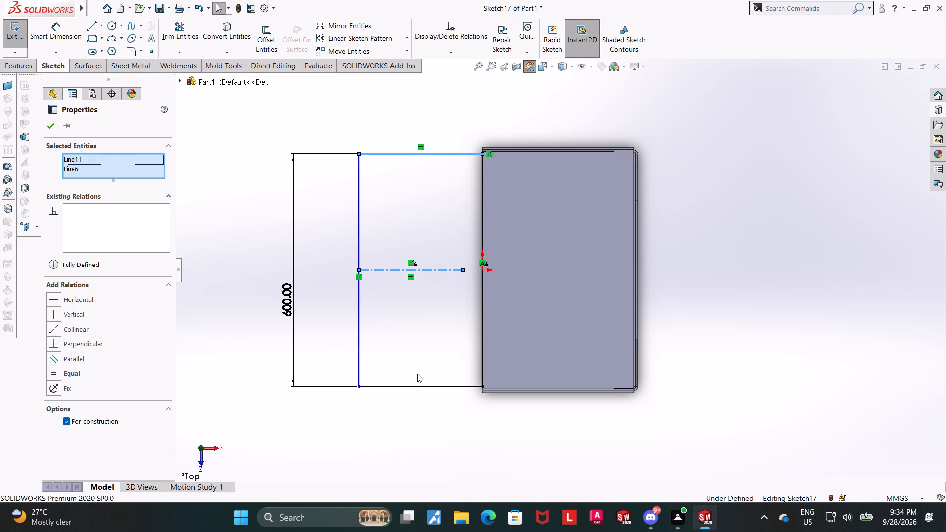
left_click(416, 385, "ctrl")
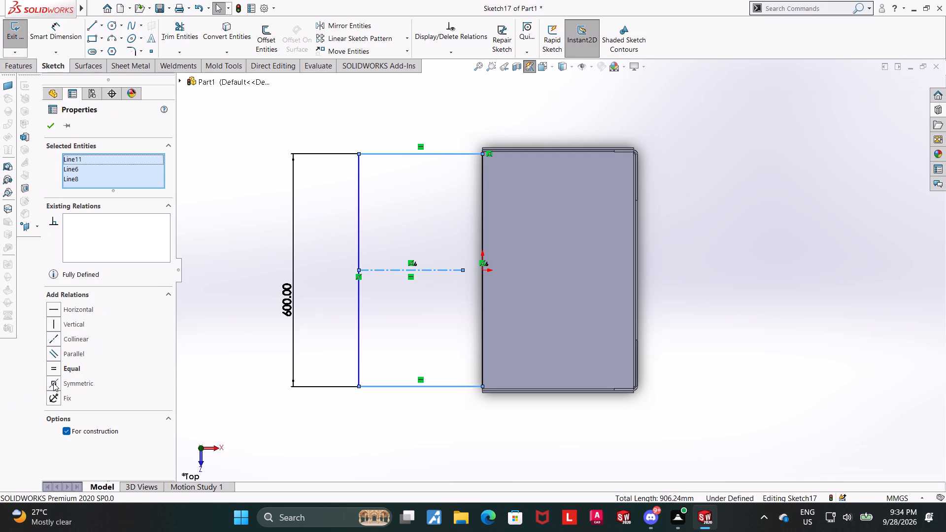
left_click(53, 383)
key("Escape")
key("Escape")
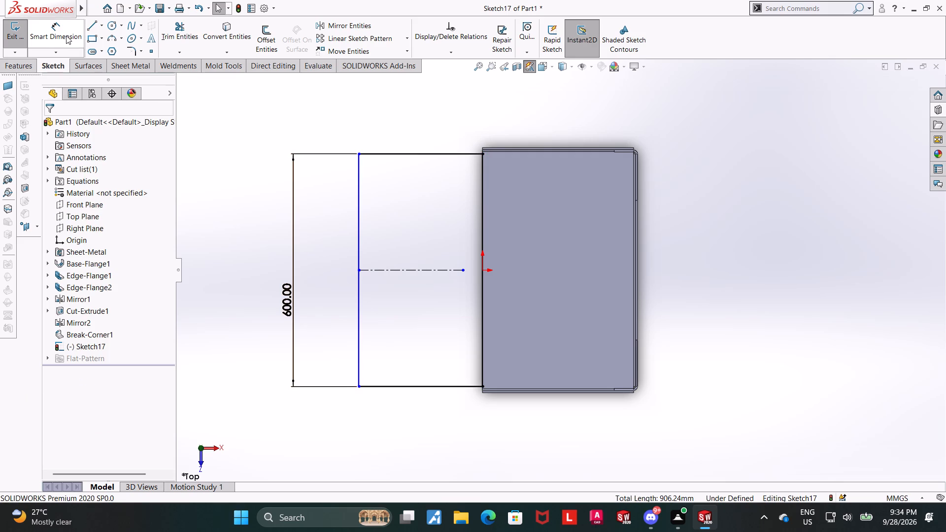
Dimension the rectangle's upper horizontal side to 400 mm.
left_click(66, 35)
left_click(441, 152)
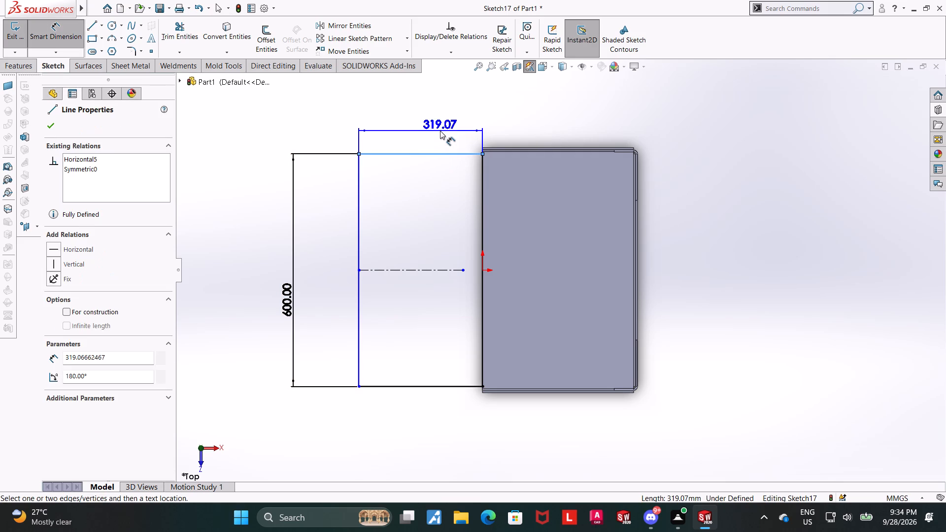
left_click(440, 131)
type("400")
key("Return")
key("Escape")
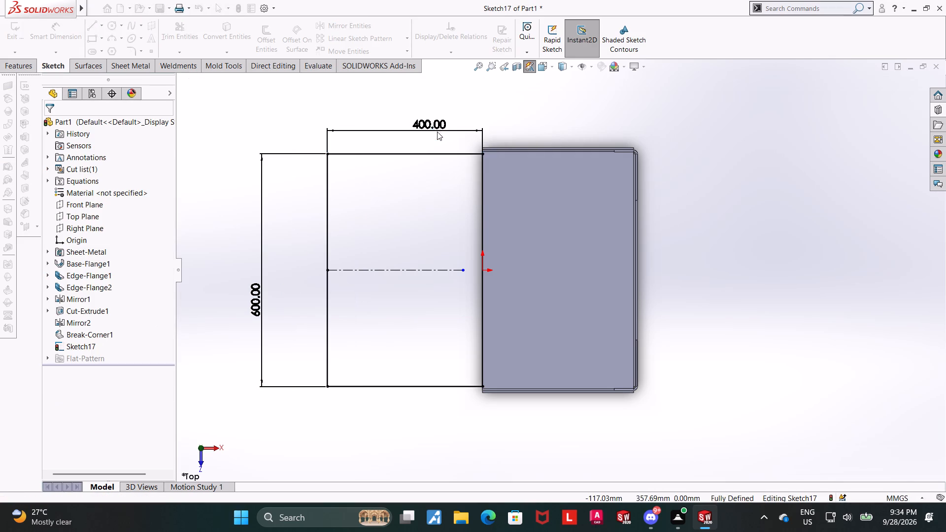
key("Escape")
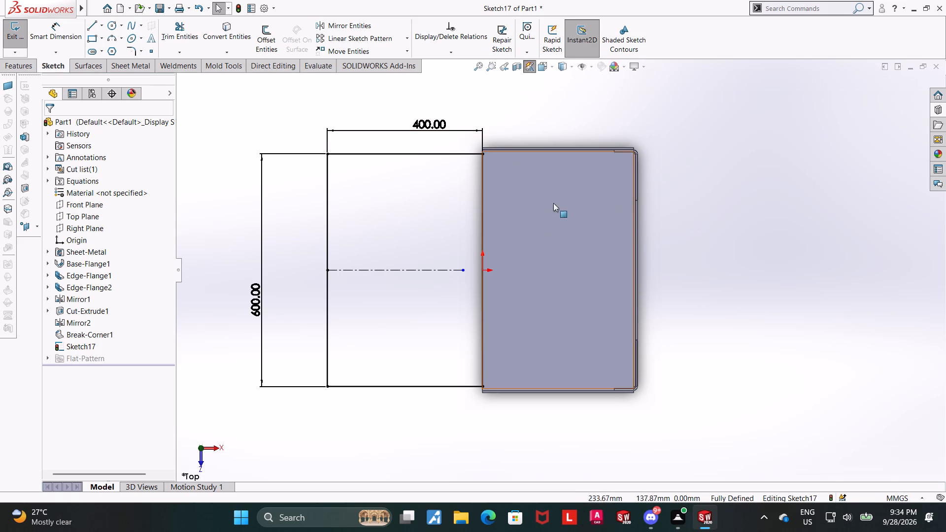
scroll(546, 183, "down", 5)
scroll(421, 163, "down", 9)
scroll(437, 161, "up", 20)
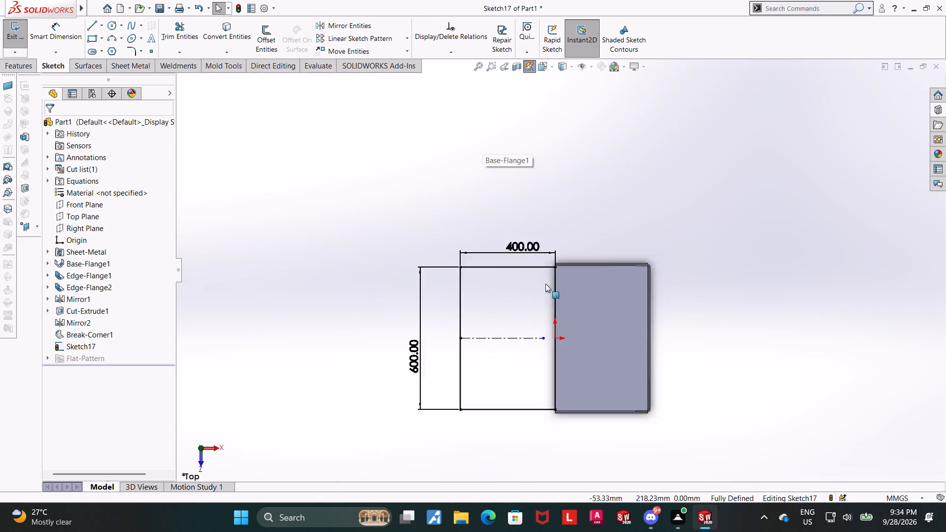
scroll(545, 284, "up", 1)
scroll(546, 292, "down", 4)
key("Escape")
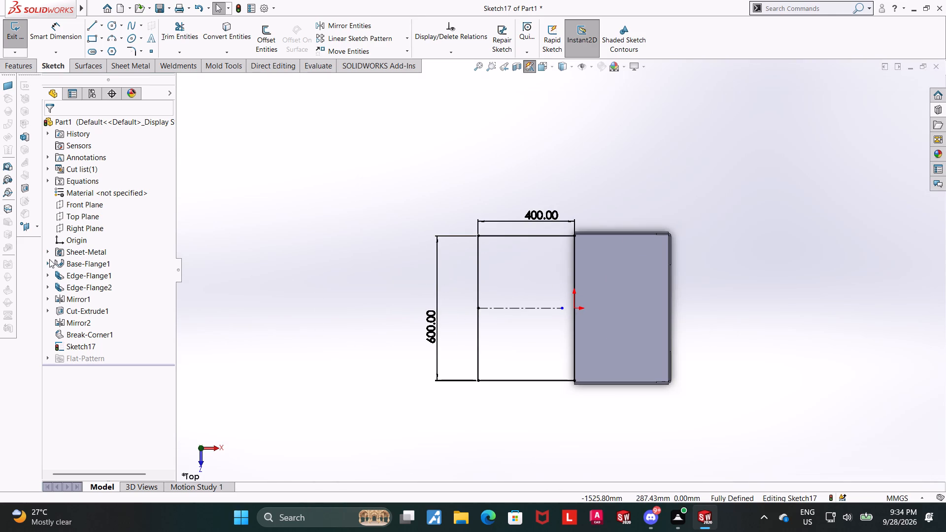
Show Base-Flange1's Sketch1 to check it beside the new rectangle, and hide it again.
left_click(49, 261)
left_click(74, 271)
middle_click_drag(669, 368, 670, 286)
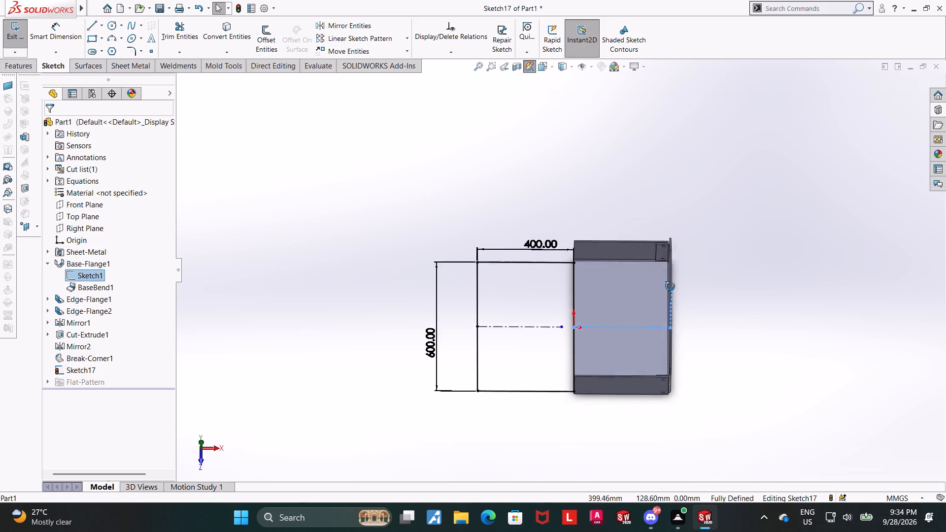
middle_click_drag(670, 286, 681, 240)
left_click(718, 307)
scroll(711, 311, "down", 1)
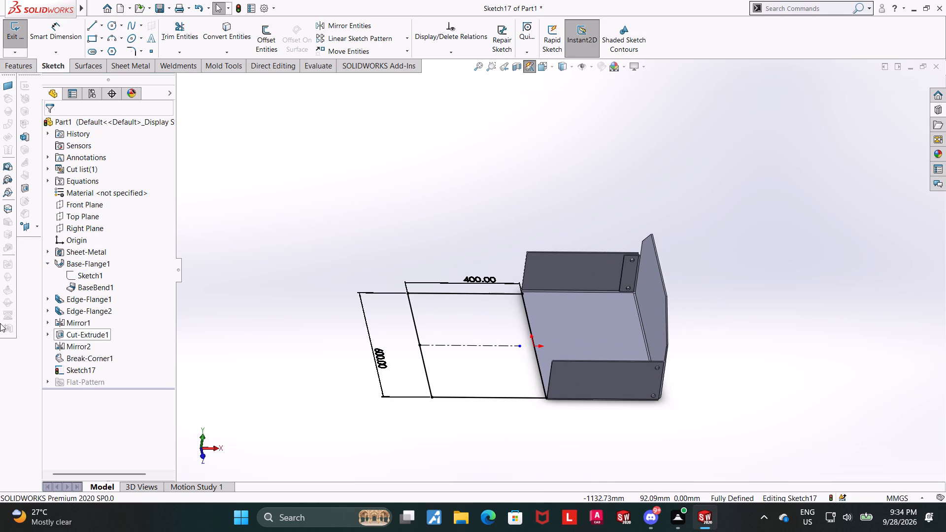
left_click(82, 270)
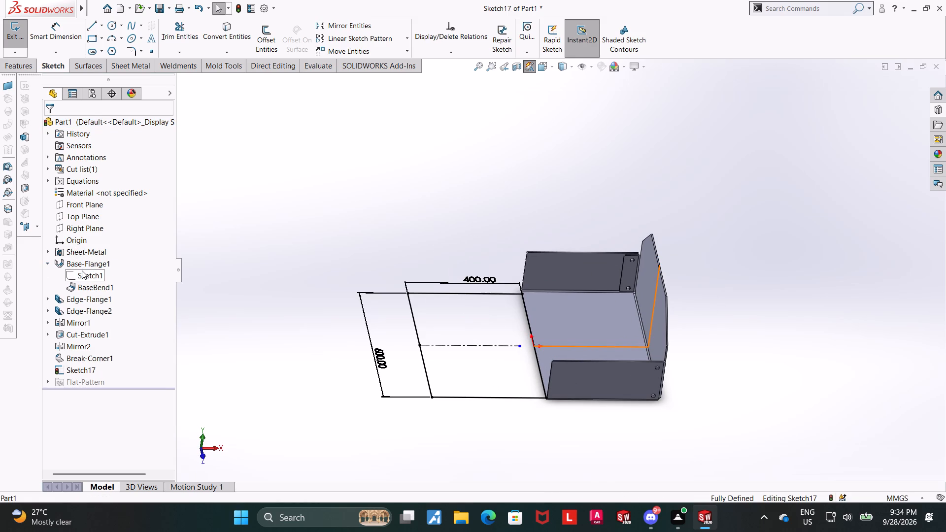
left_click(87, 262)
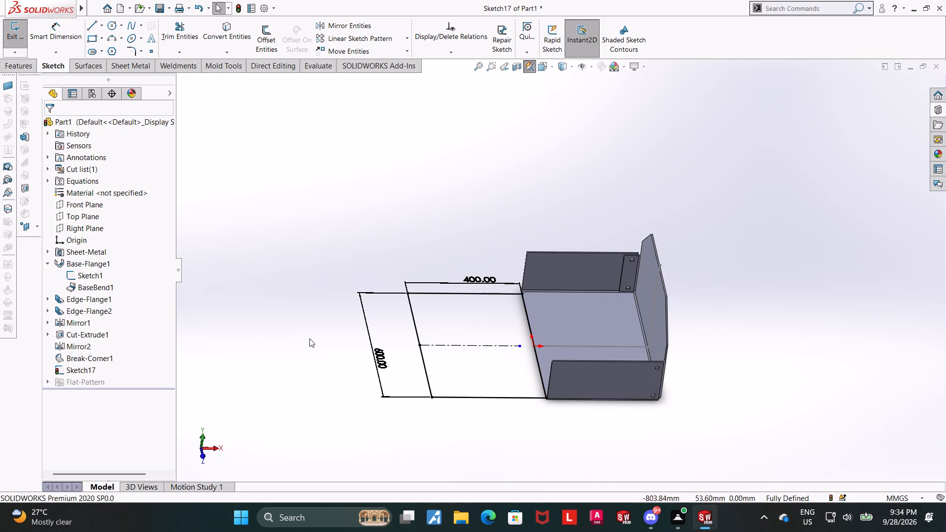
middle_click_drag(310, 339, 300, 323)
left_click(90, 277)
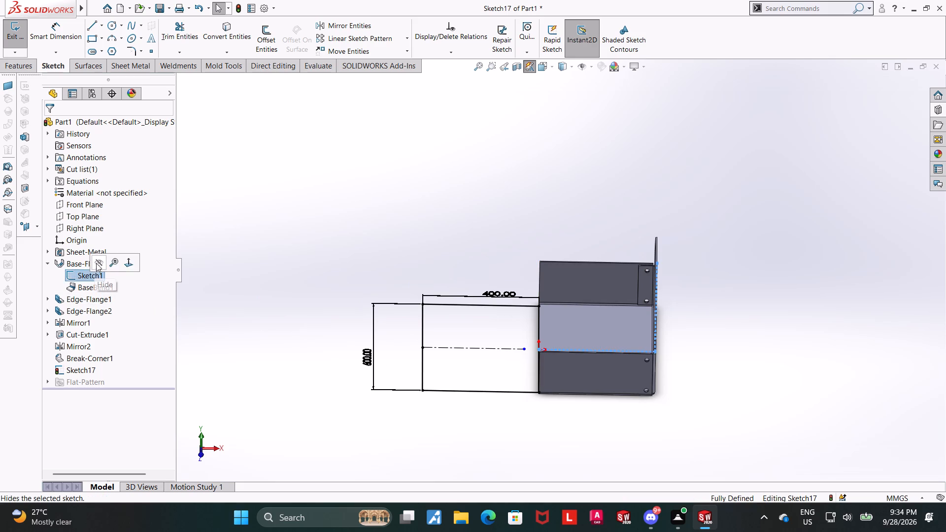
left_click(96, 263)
Examine the rectangle's position against the sheet metal part at an angle and from the Top view.
middle_click_drag(307, 306, 304, 361)
scroll(809, 377, "up", 4)
scroll(641, 308, "down", 2)
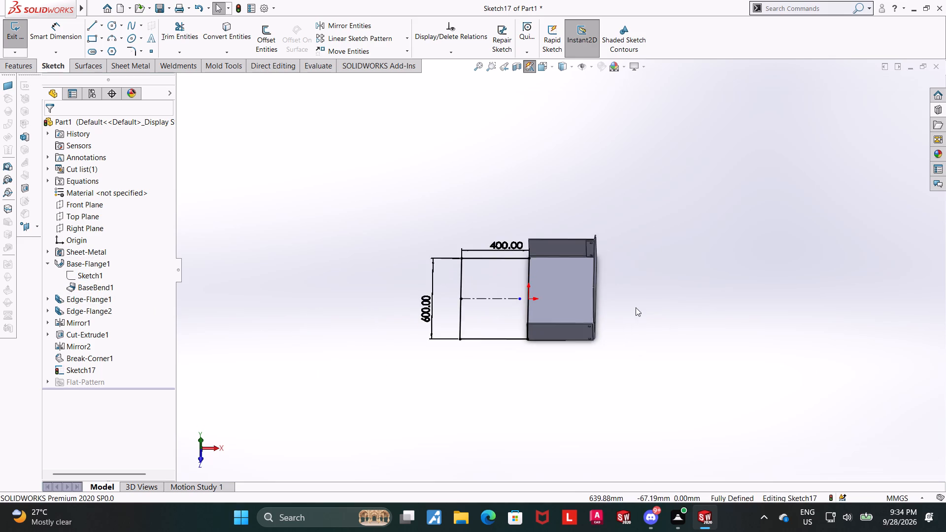
middle_click_drag(609, 305, 614, 334)
scroll(497, 269, "down", 4)
scroll(498, 281, "up", 4)
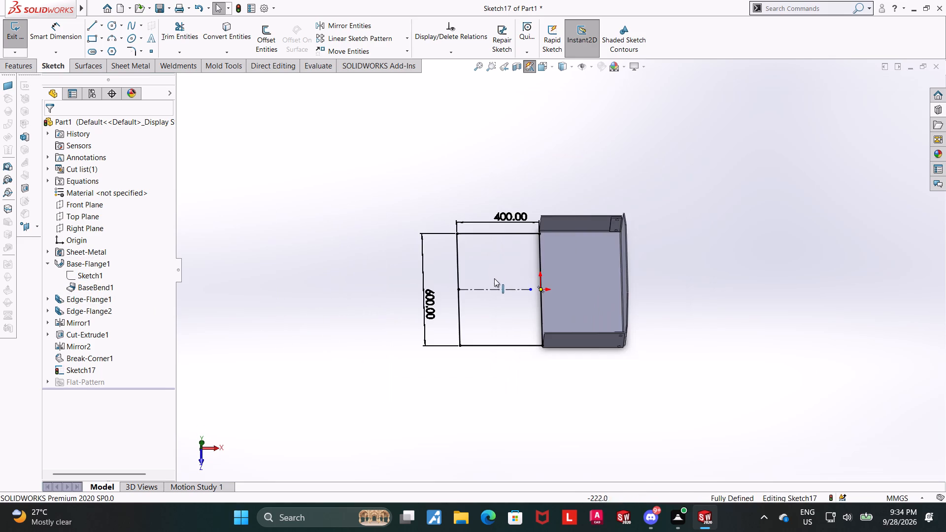
scroll(509, 280, "down", 4)
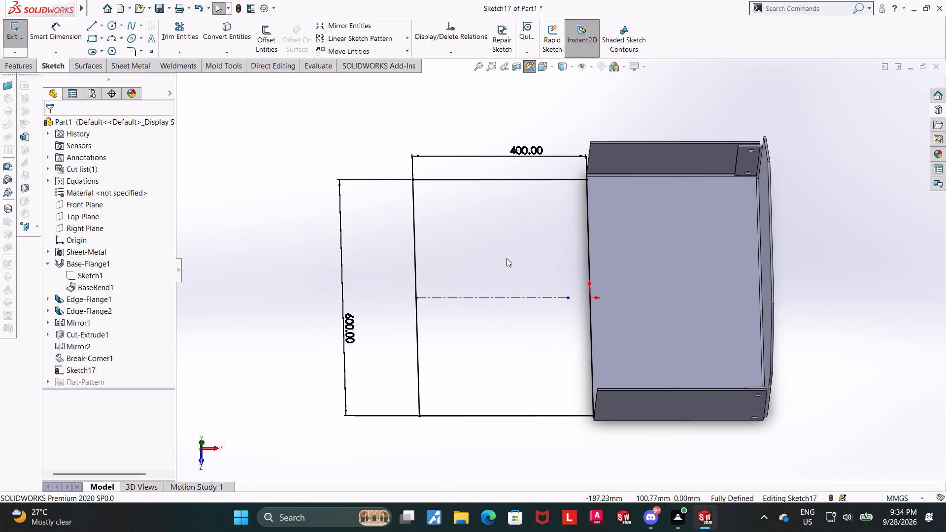
middle_click_drag(509, 246, 509, 258)
left_click(544, 66)
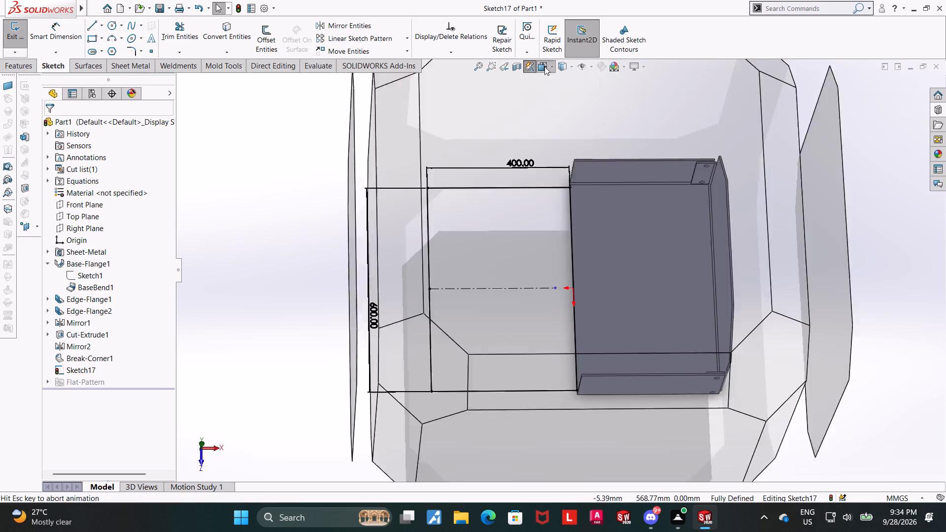
left_click(459, 329)
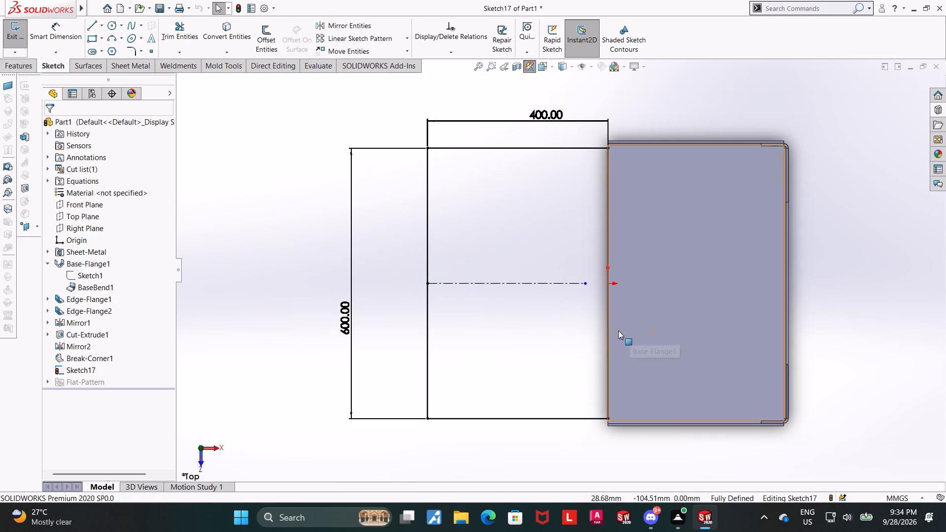
scroll(658, 328, "up", 3)
scroll(658, 328, "down", 3)
left_click(924, 245)
scroll(438, 339, "down", 4)
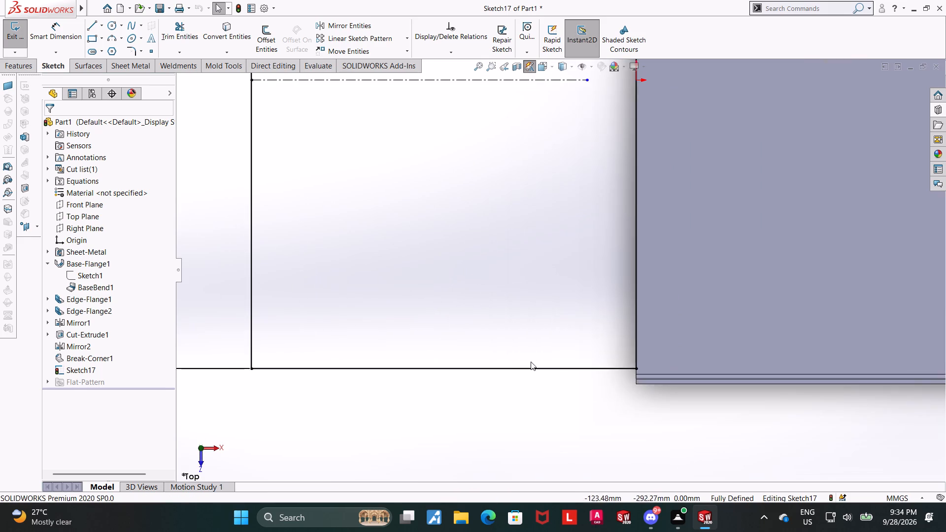
Finish and exit the sketch of the 400 by 600 mm rectangle.
scroll(596, 363, "down", 4)
scroll(692, 352, "up", 12)
scroll(586, 138, "down", 6)
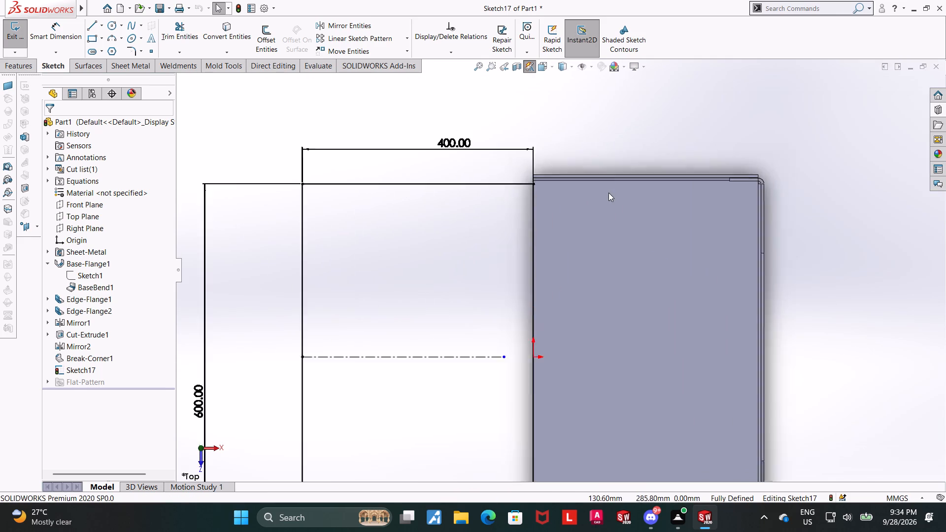
scroll(608, 193, "down", 1)
scroll(544, 200, "down", 5)
scroll(543, 199, "up", 14)
scroll(547, 317, "down", 3)
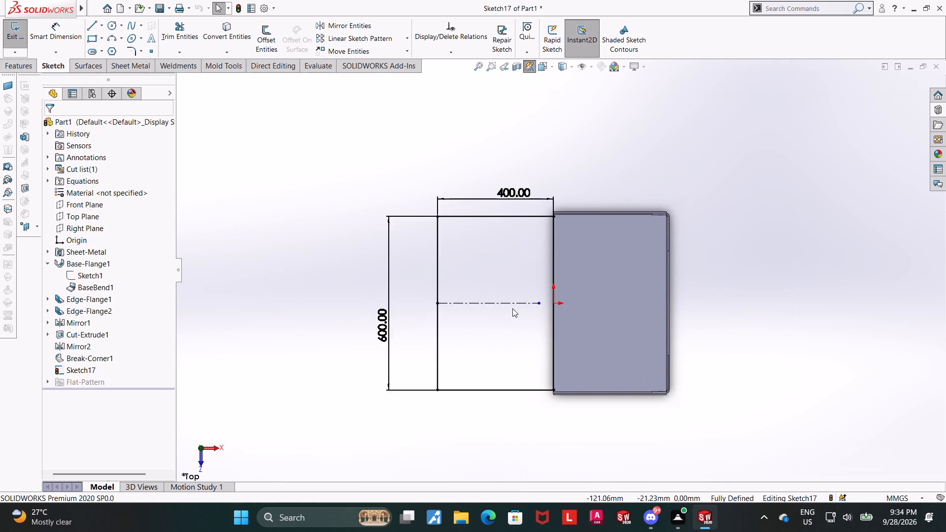
scroll(512, 308, "down", 2)
left_click(16, 27)
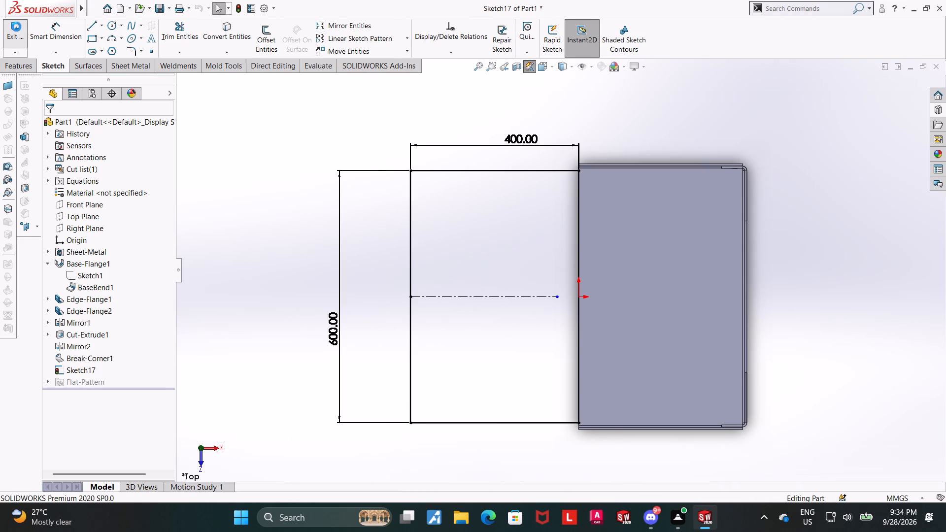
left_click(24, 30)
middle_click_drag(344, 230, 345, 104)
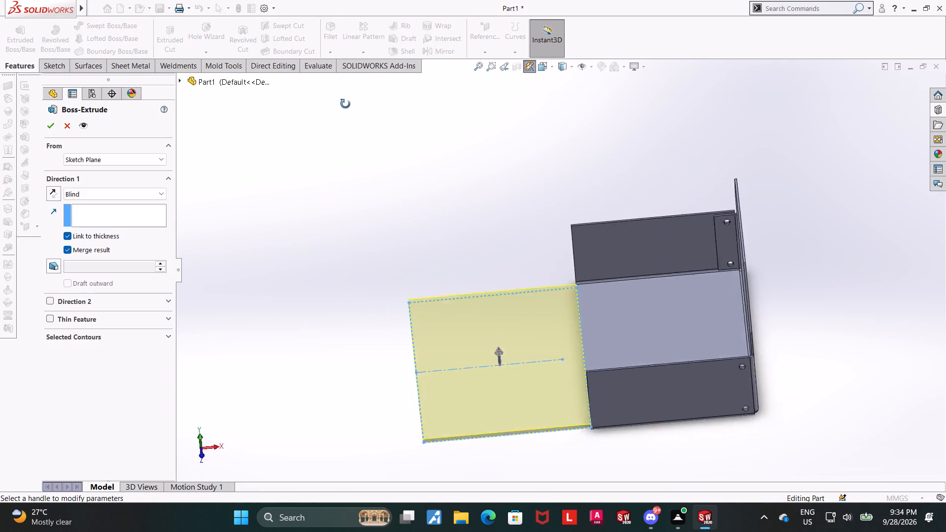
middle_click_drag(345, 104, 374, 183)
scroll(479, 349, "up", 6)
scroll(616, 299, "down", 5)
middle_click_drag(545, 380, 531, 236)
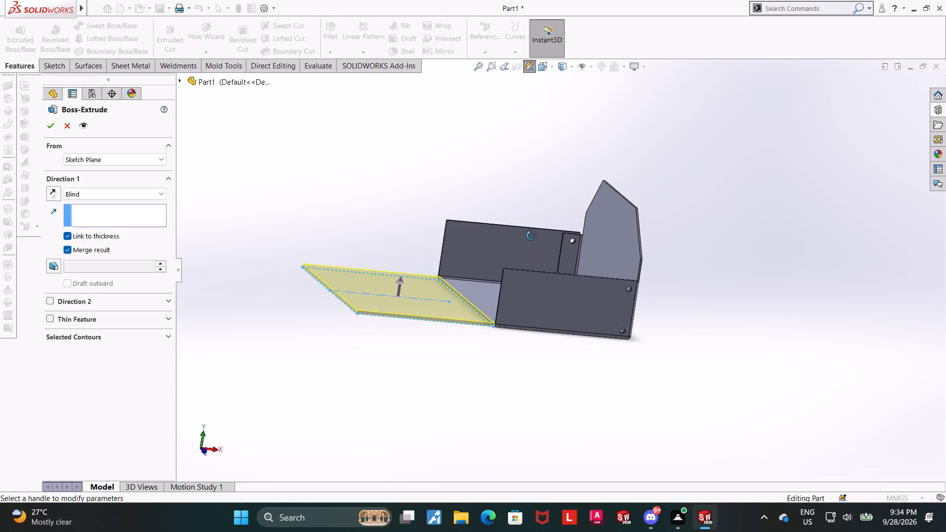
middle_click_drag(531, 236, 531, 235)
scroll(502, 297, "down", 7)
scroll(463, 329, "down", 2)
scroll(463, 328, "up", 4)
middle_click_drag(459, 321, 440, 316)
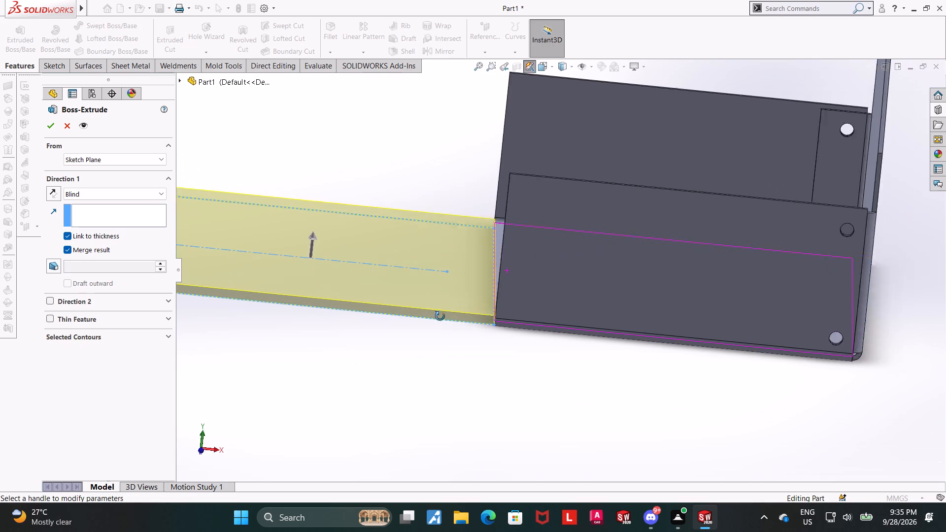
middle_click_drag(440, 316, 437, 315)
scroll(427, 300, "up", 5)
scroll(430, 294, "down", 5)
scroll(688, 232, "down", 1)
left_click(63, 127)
Create a merged sheet metal tab from the 400 by 600 mm rectangle with Base Flange/Tab, reversing the thickness direction.
left_click(138, 66)
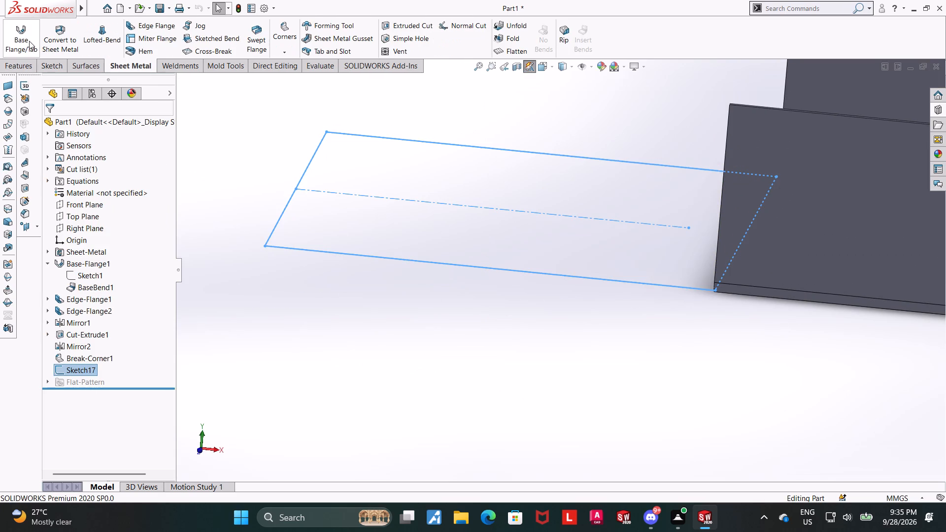
left_click(29, 41)
middle_click_drag(479, 261, 494, 250)
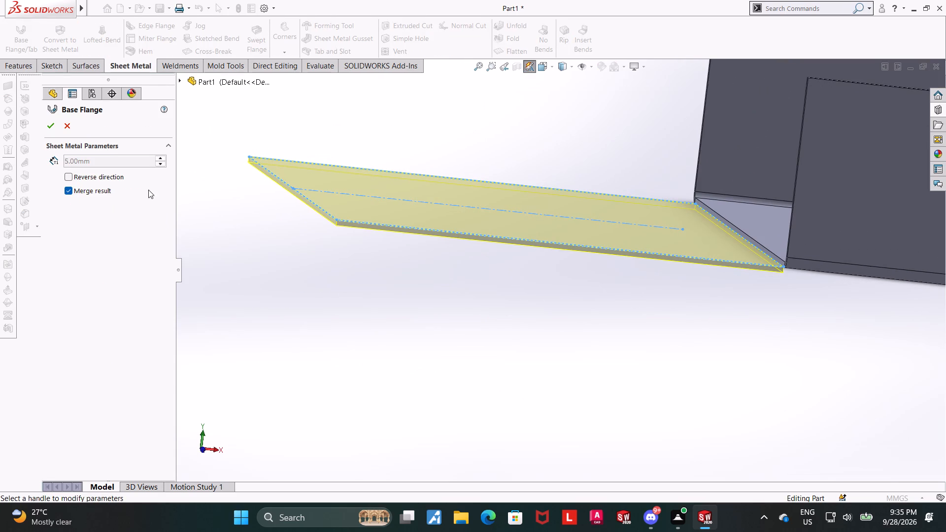
left_click(70, 177)
left_click(51, 125)
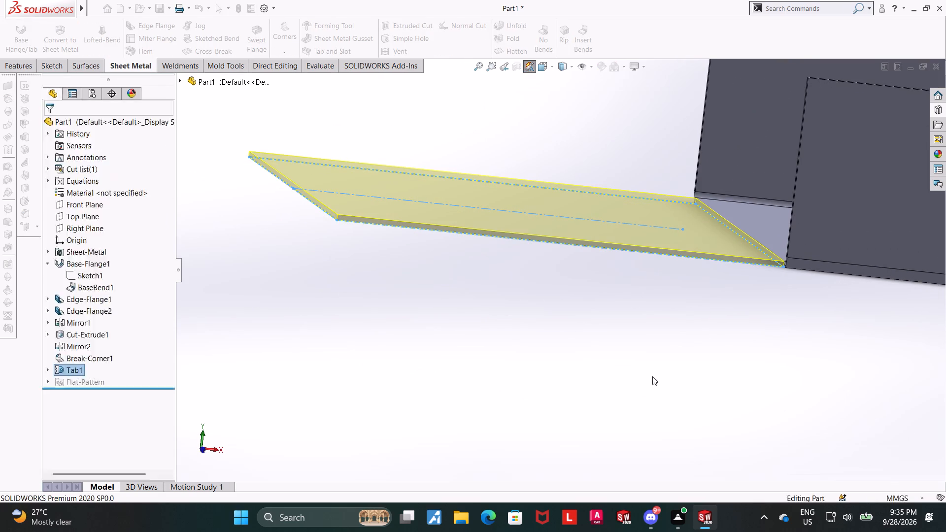
left_click(656, 376)
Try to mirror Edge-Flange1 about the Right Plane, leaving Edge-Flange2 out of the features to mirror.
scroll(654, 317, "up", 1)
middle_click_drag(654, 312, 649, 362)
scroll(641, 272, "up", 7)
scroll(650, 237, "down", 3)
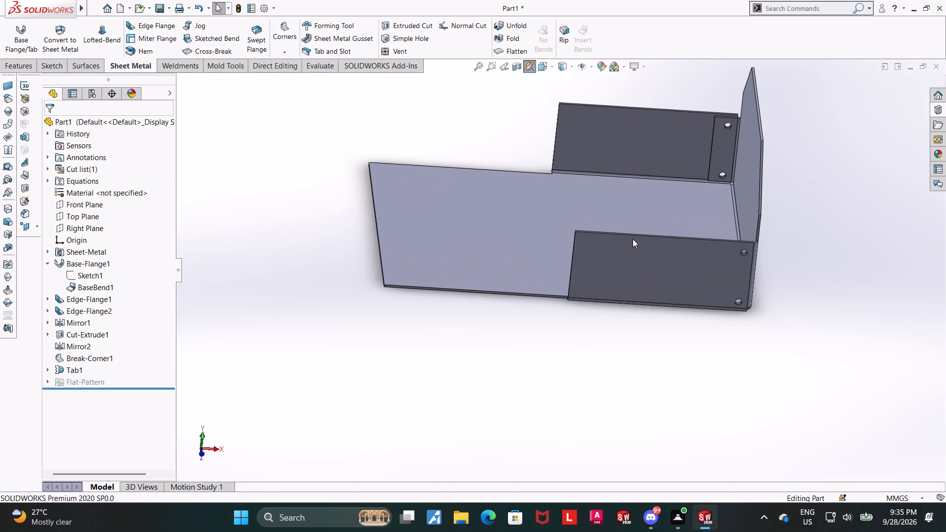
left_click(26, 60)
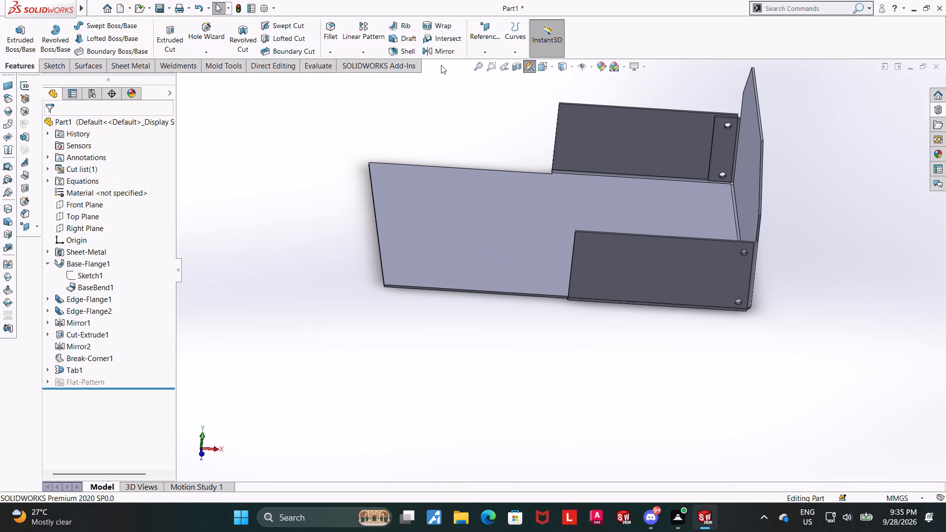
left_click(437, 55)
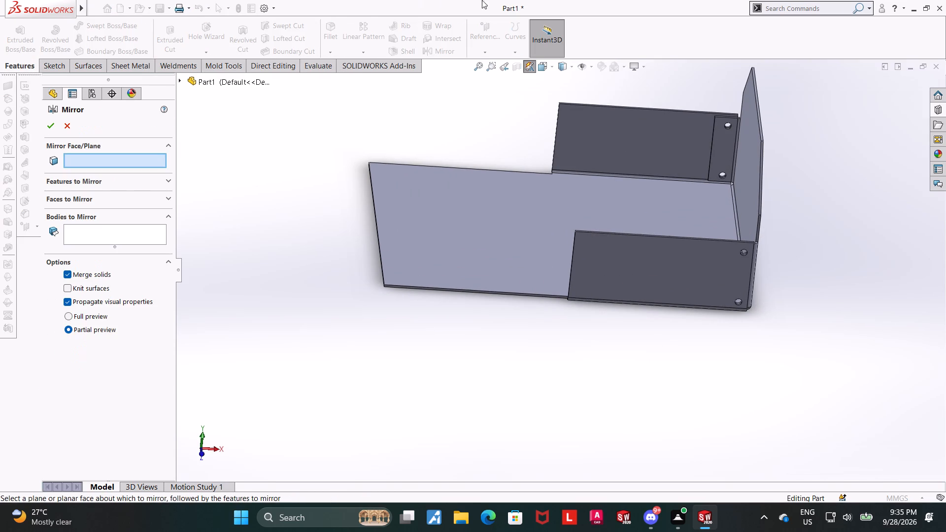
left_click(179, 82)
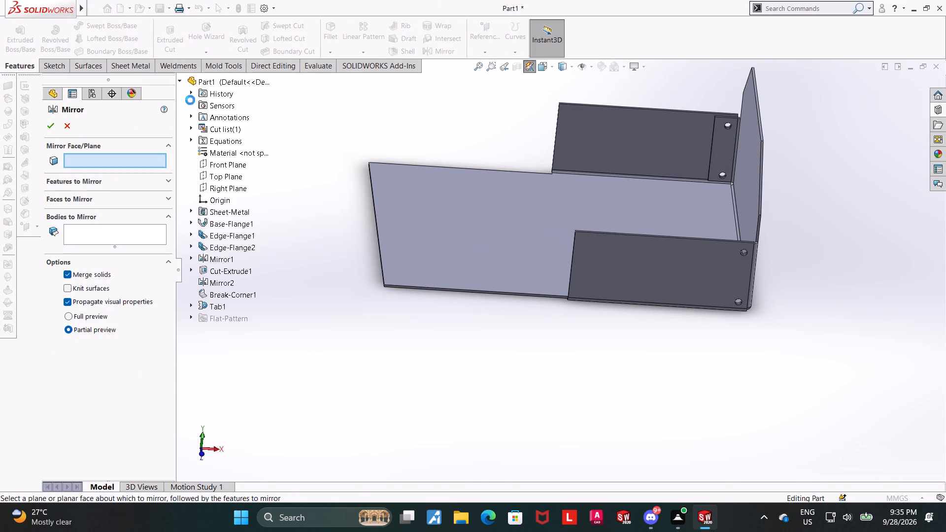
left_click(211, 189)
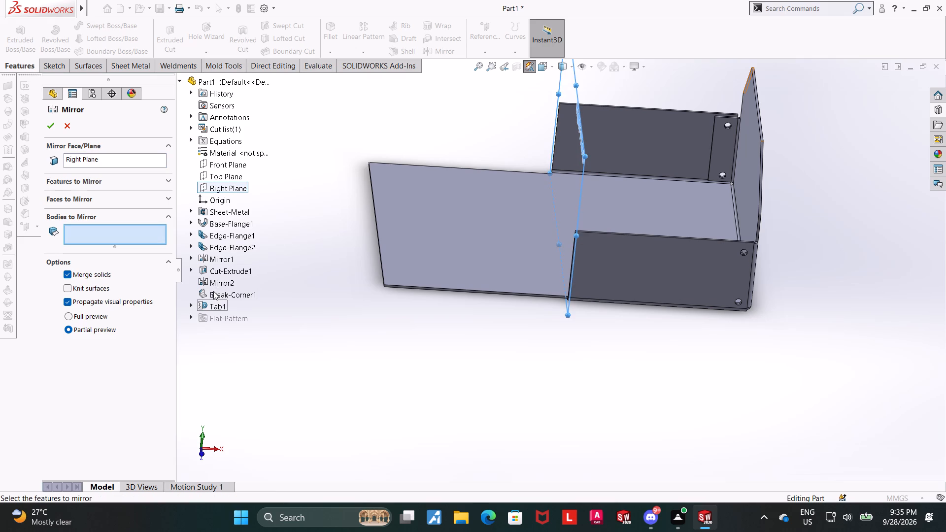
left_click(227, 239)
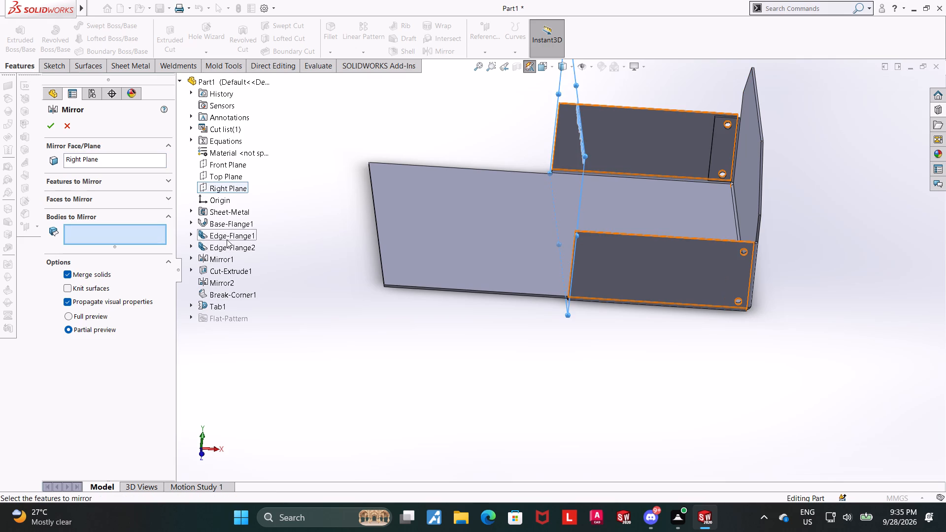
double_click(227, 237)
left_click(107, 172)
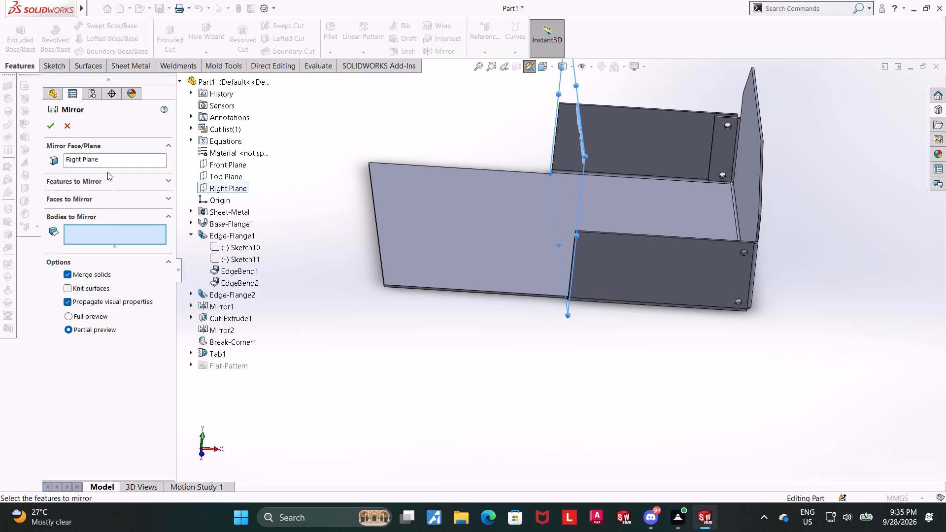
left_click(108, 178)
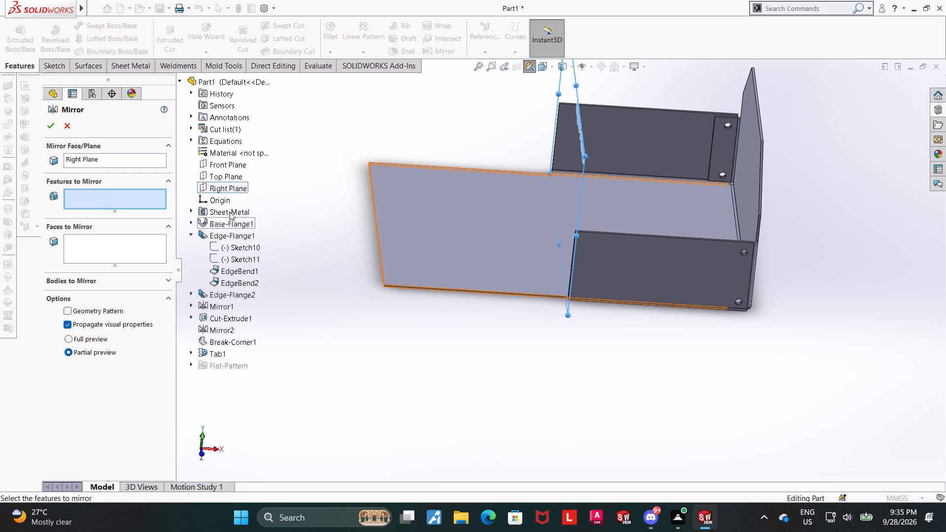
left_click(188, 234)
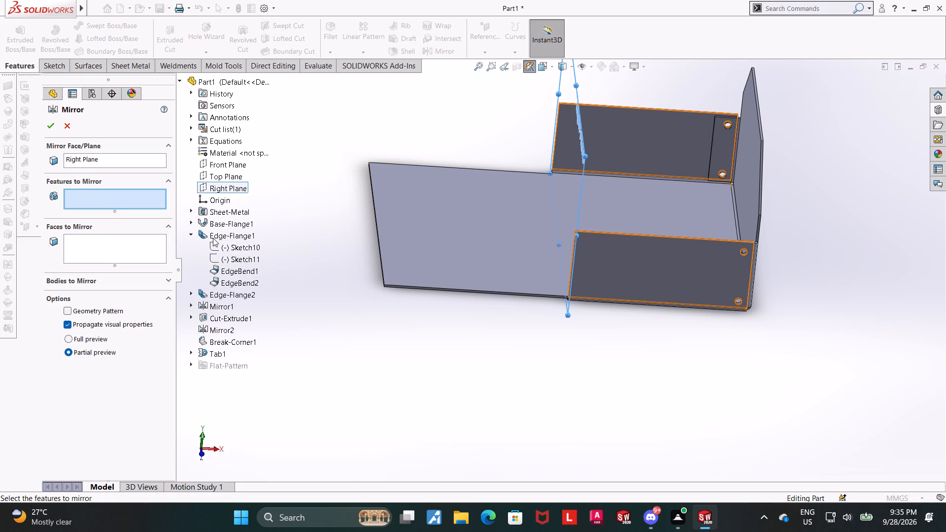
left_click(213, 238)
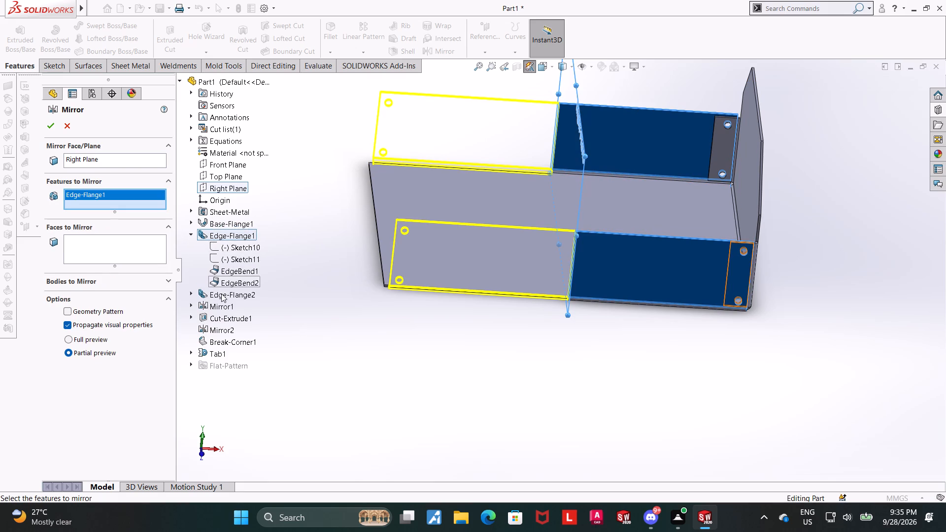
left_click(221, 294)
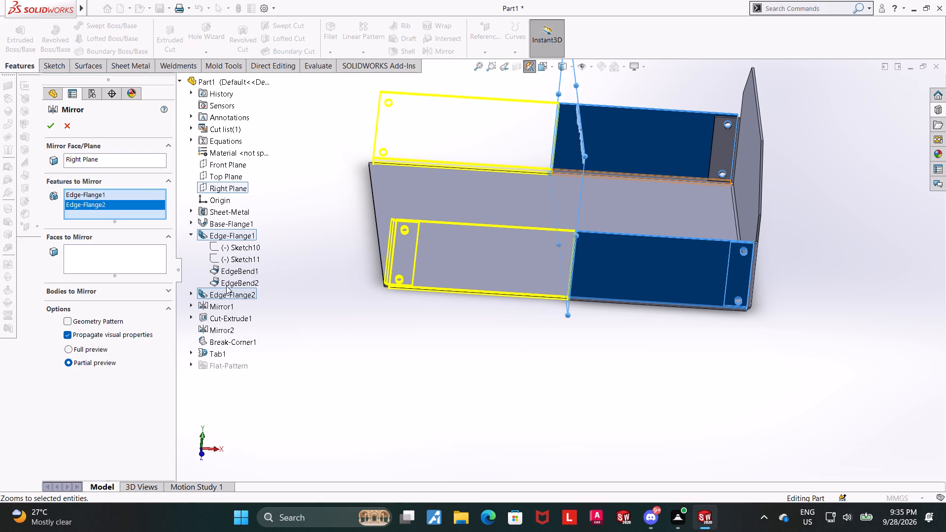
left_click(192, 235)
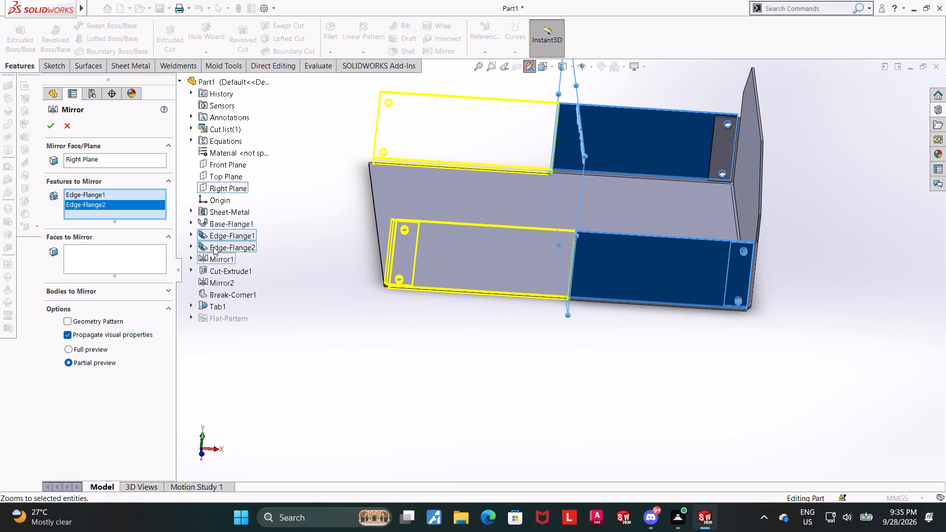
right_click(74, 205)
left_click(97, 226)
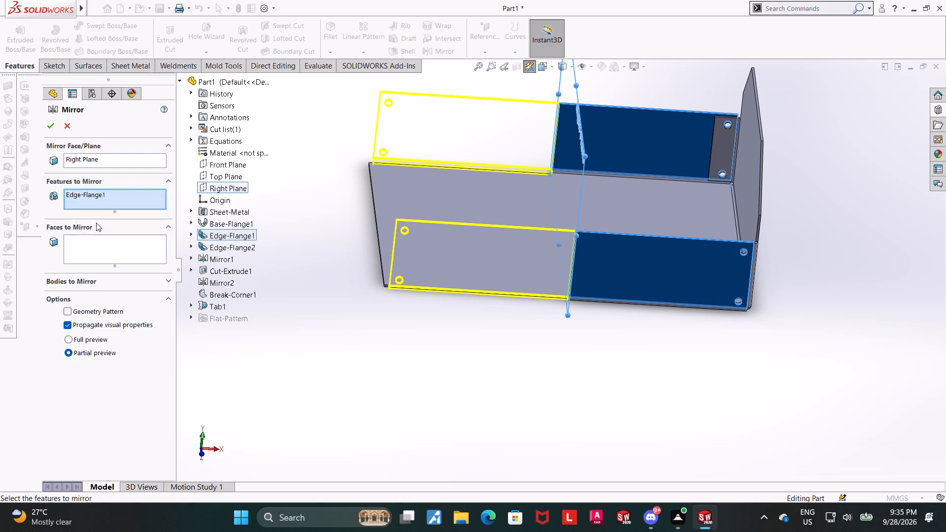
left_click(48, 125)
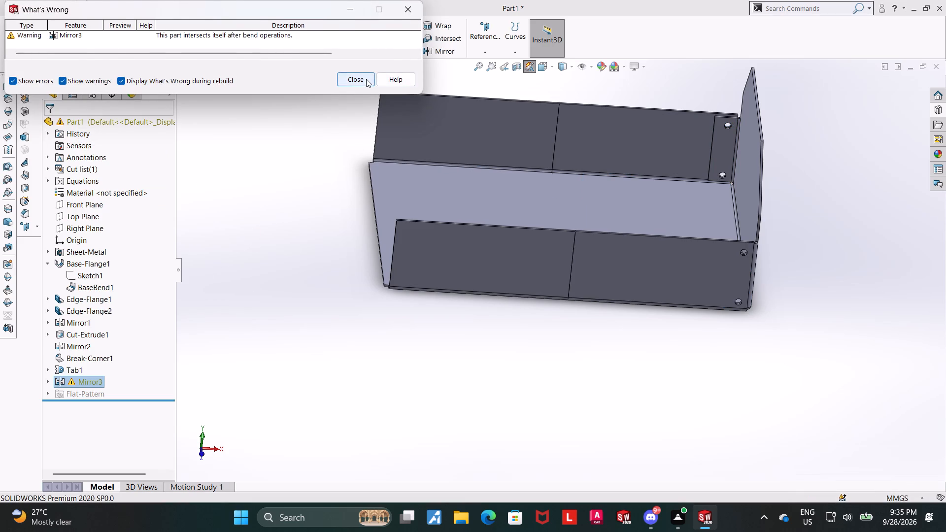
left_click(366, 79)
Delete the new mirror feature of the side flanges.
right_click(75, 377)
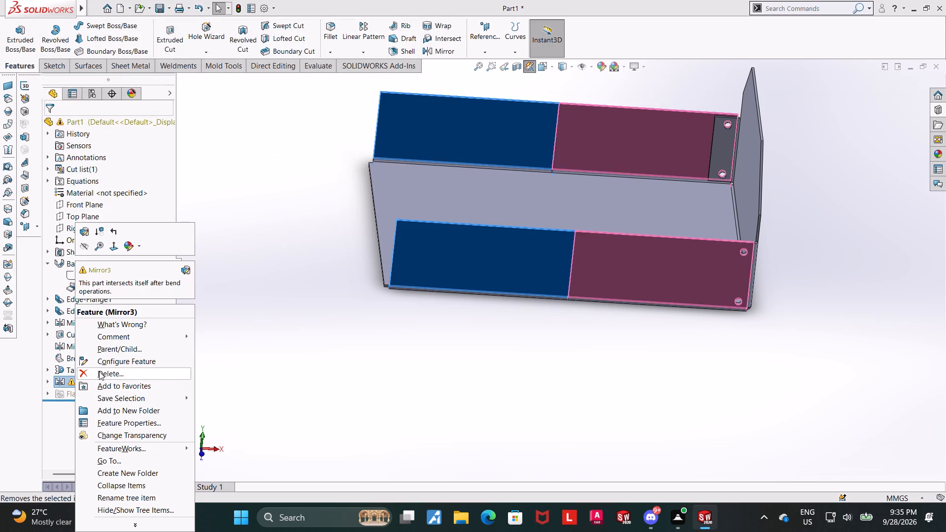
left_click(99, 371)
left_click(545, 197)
Examine the extended base plate and its existing flanges from several angles.
middle_click_drag(393, 200, 385, 208)
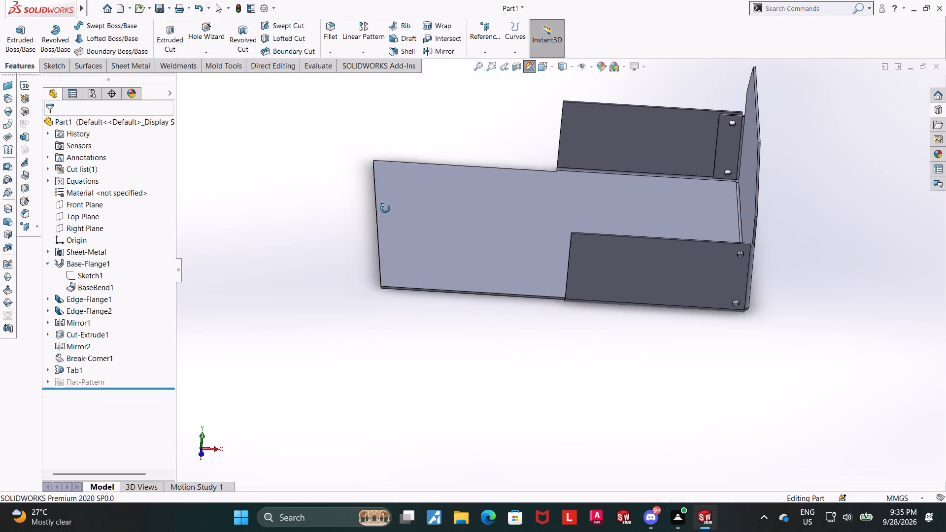
middle_click_drag(385, 208, 383, 212)
scroll(424, 198, "up", 3)
scroll(506, 193, "down", 2)
middle_click_drag(560, 234, 574, 239)
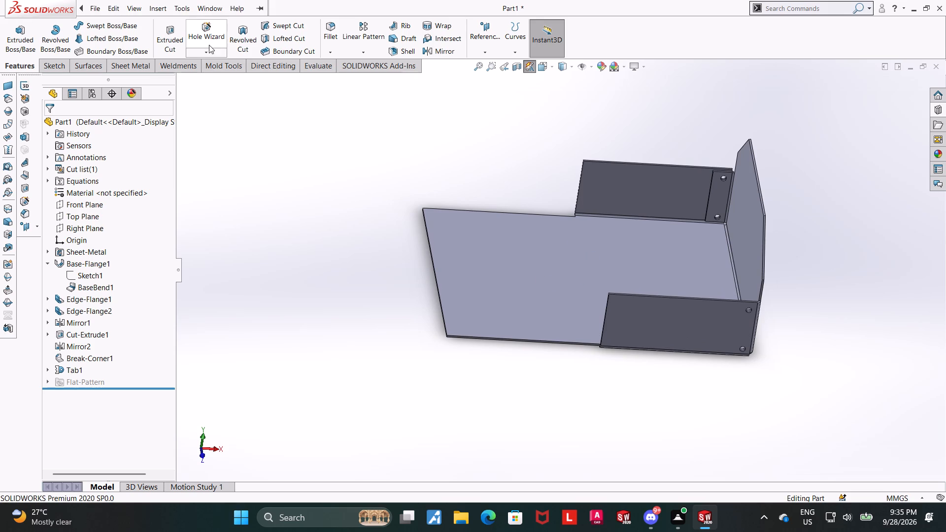
middle_click_drag(409, 169, 410, 224)
scroll(410, 224, "up", 5)
scroll(702, 243, "down", 2)
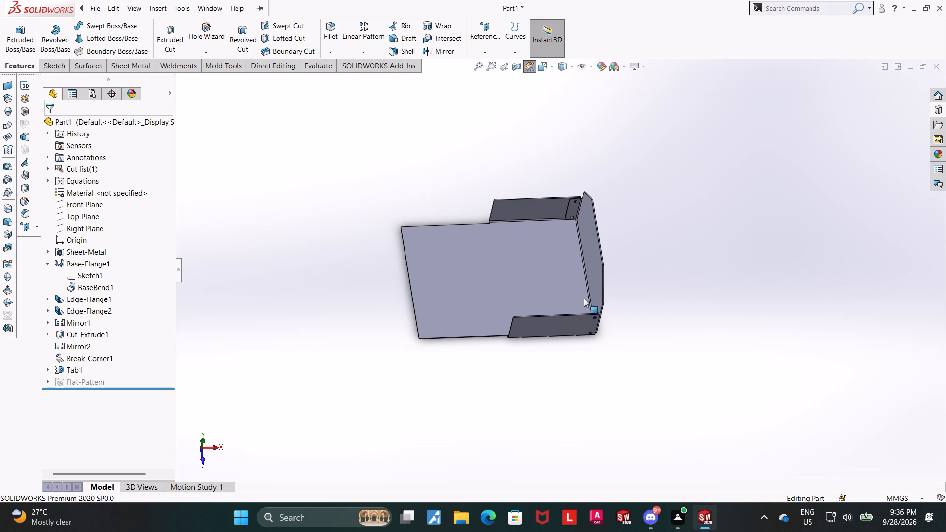
middle_click_drag(580, 296, 571, 250)
scroll(573, 250, "down", 2)
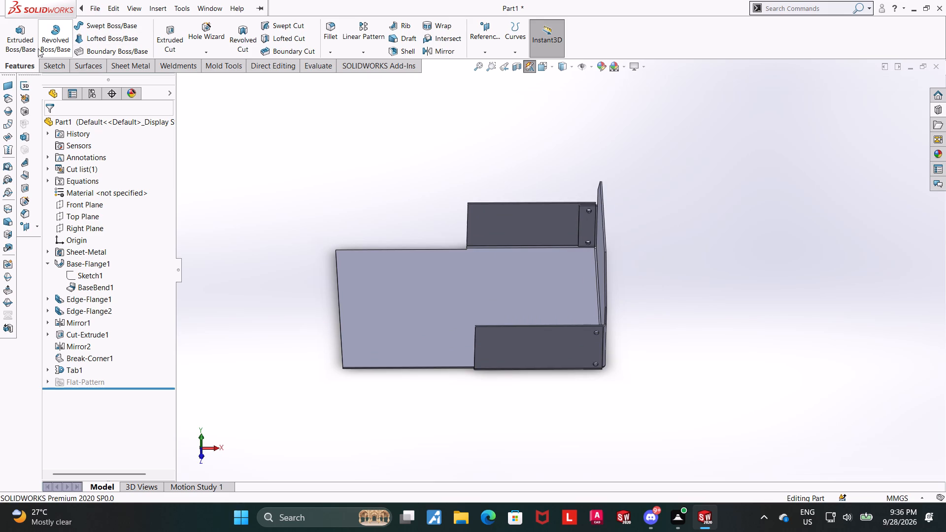
Add an edge flange along the free end edge of the 600 mm wide tab, pointing upward, with a length of 350 mm.
left_click(135, 69)
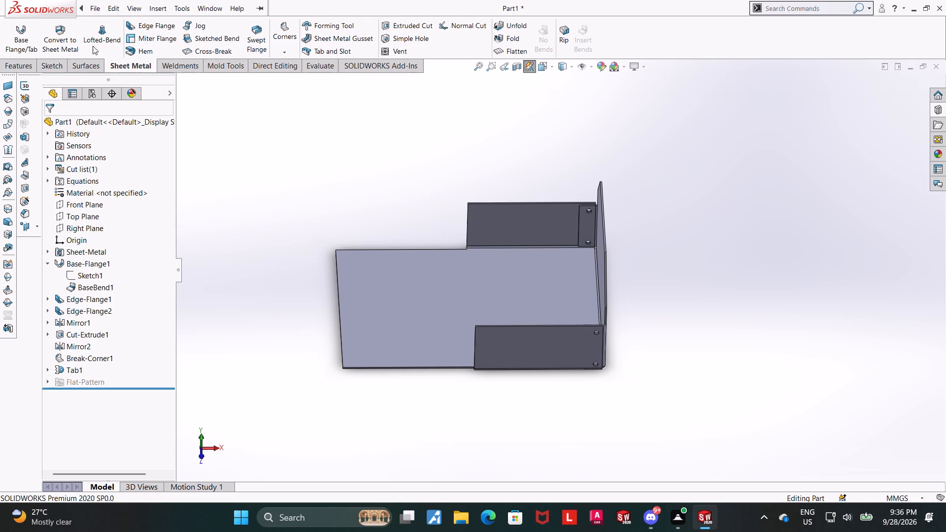
left_click(158, 29)
left_click(339, 332)
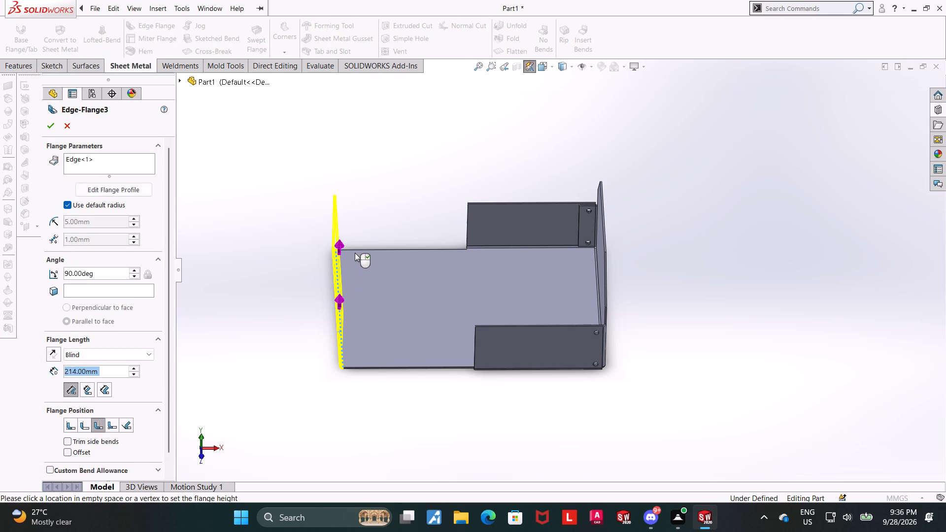
left_click(359, 209)
middle_click_drag(743, 273, 803, 265)
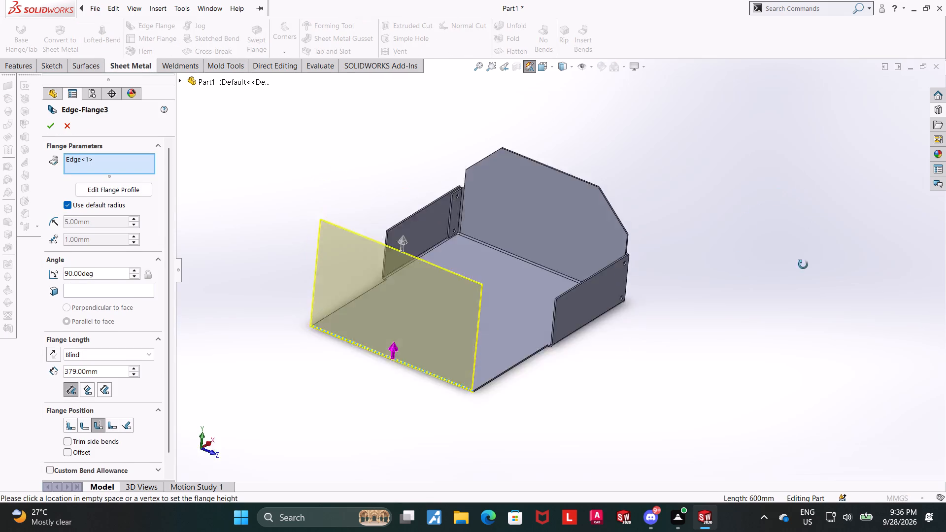
middle_click_drag(803, 265, 749, 319)
scroll(751, 313, "up", 1)
middle_click_drag(437, 286, 468, 360)
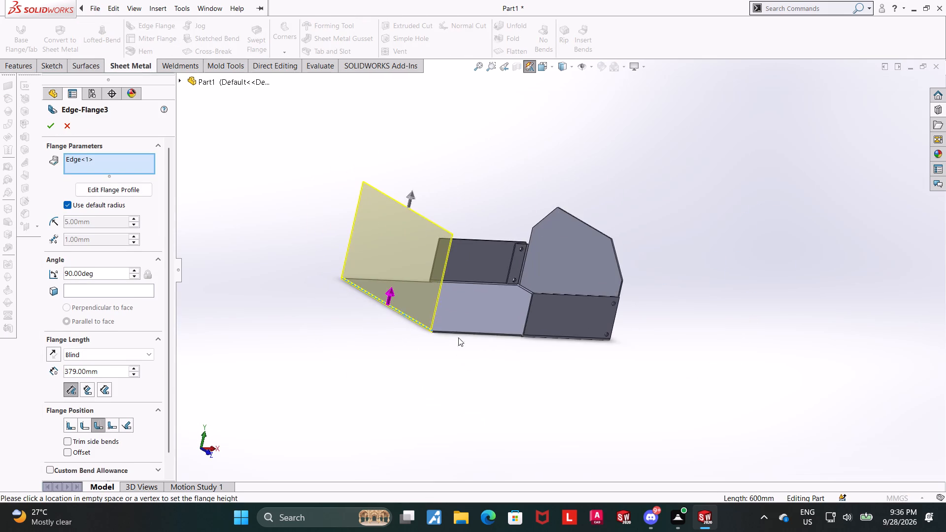
scroll(489, 307, "down", 3)
scroll(521, 262, "up", 3)
scroll(539, 216, "down", 2)
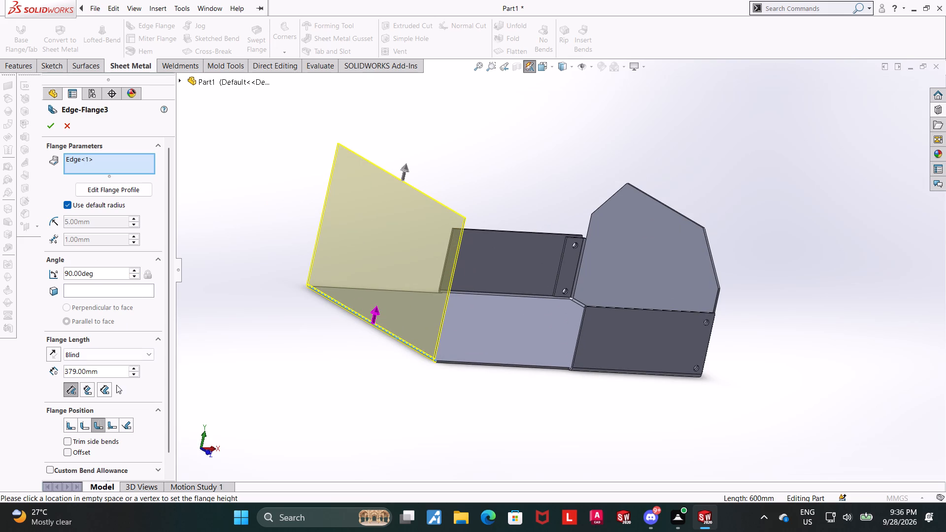
left_click_drag(116, 373, 0, 362)
type("350")
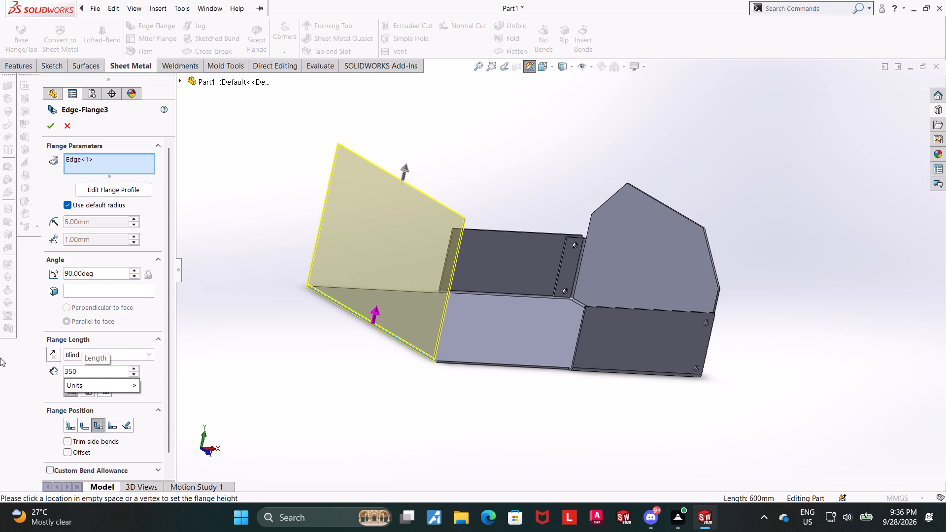
key("Return")
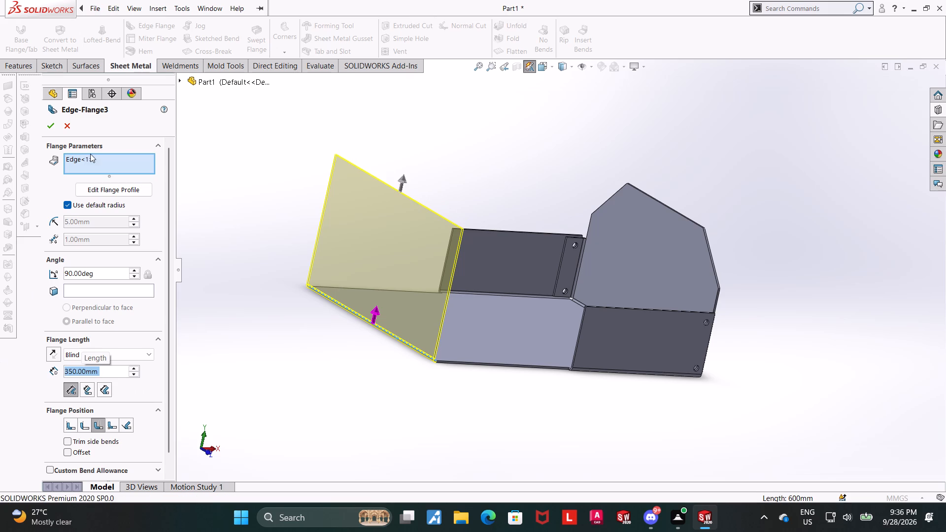
Set the end flange's position to Material Inside, check it from several sides and complete the edge flange.
left_click(63, 425)
left_click(69, 425)
middle_click_drag(478, 356, 383, 390)
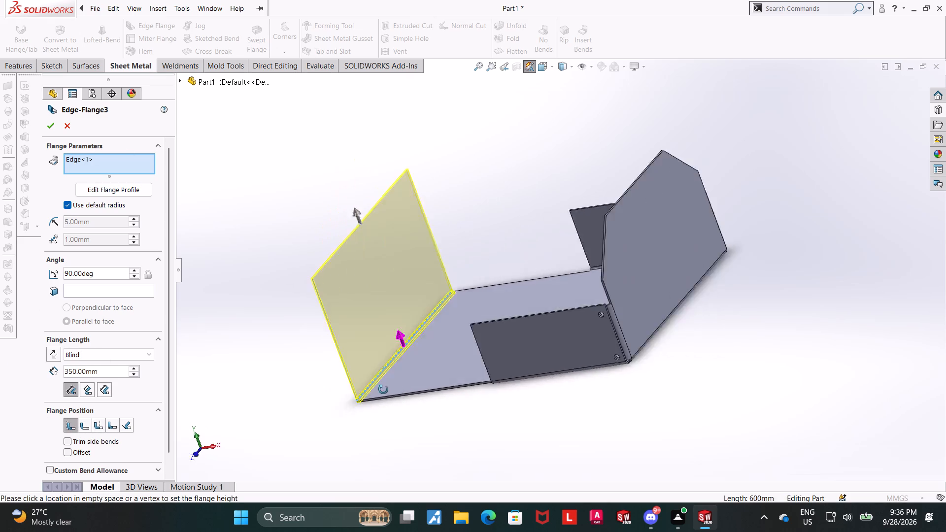
middle_click_drag(383, 390, 537, 326)
left_click(542, 66)
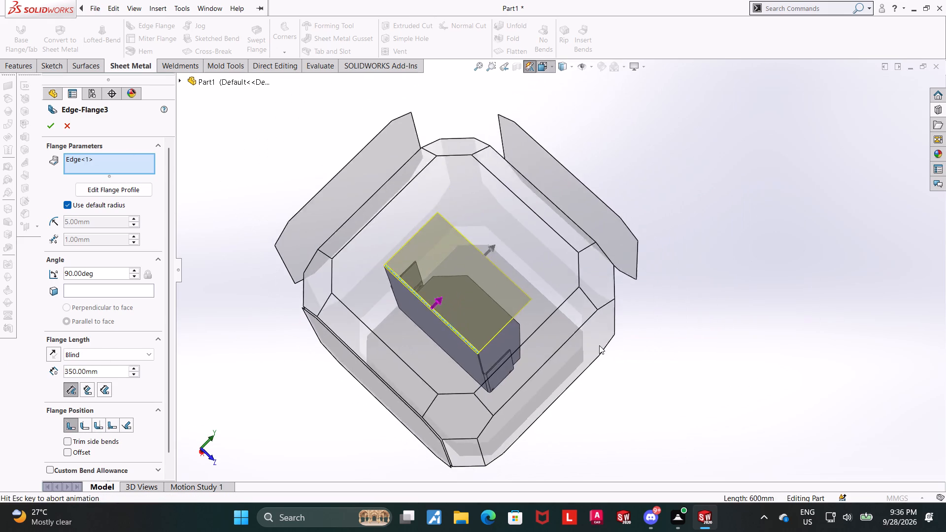
left_click(521, 366)
middle_click_drag(537, 322, 630, 291)
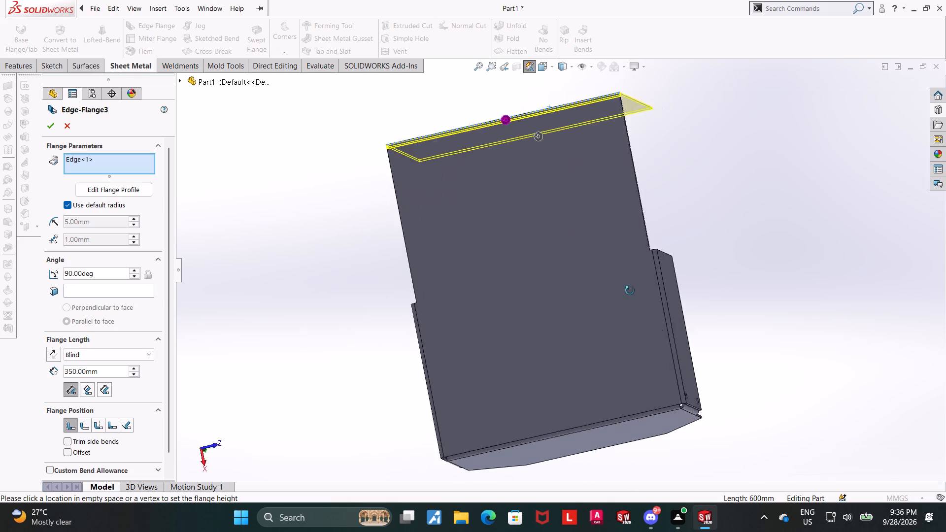
middle_click_drag(630, 291, 688, 465)
middle_click_drag(717, 200, 619, 354)
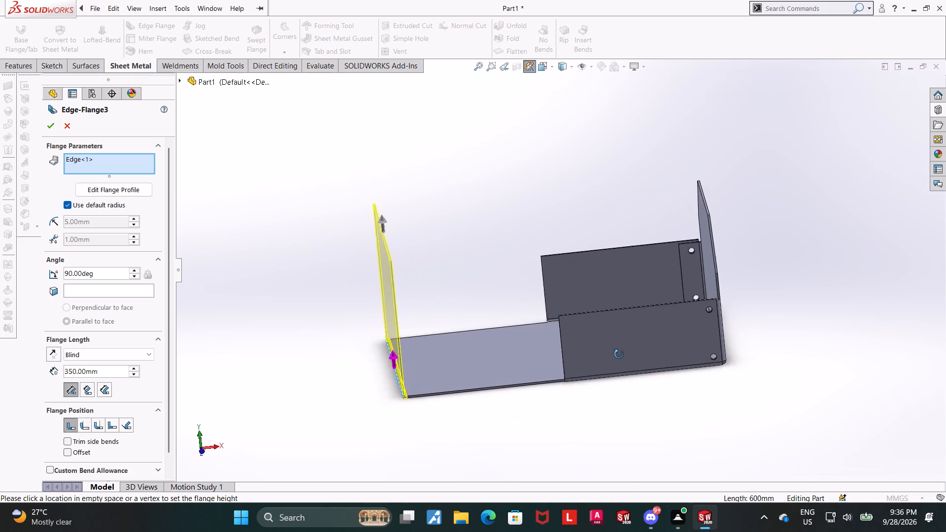
middle_click_drag(619, 354, 635, 342)
left_click(48, 126)
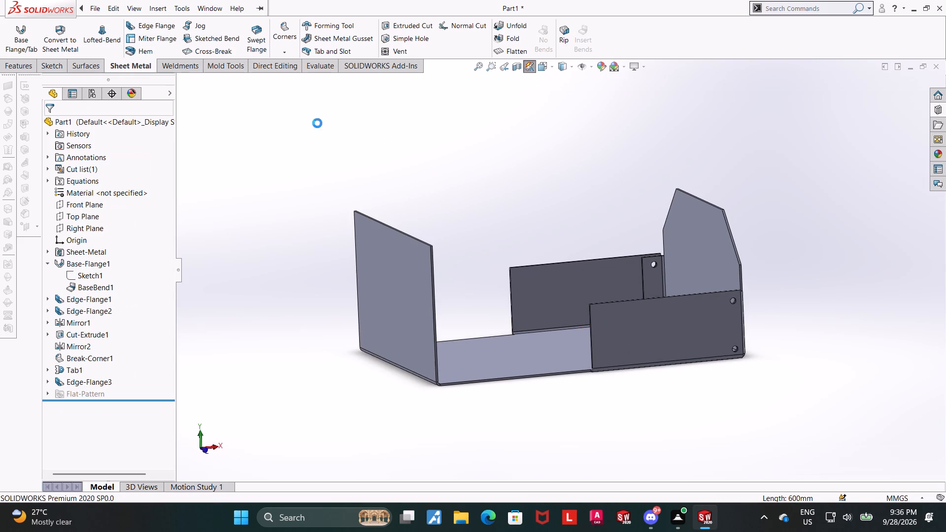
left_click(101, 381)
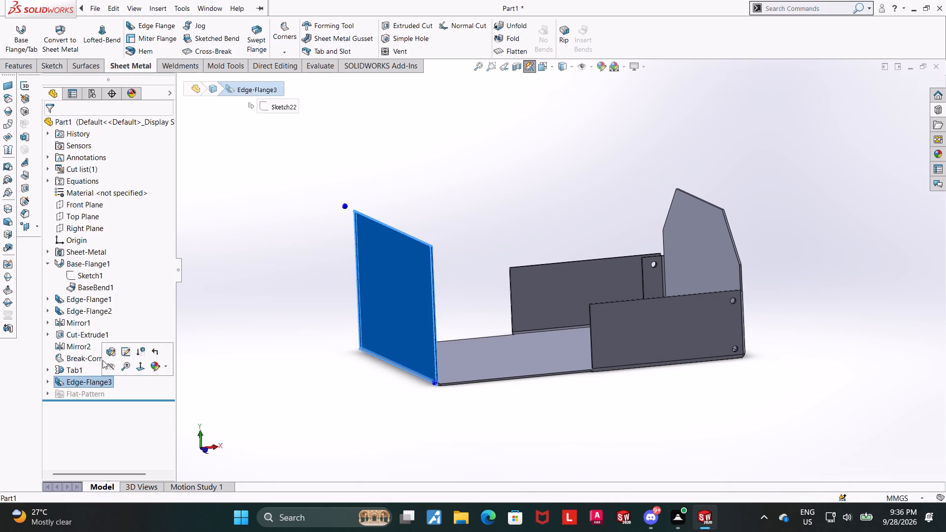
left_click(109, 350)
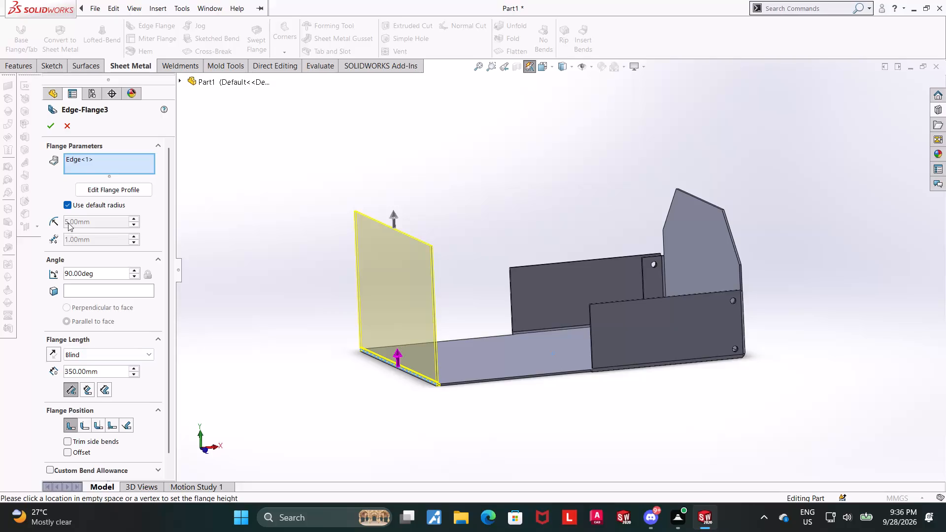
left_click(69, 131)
Break the upper corners of the new end flange with a 120 mm chamfer using Break-Corner/Corner-Trim.
scroll(668, 423, "up", 2)
scroll(693, 176, "down", 2)
middle_click_drag(655, 251, 664, 258)
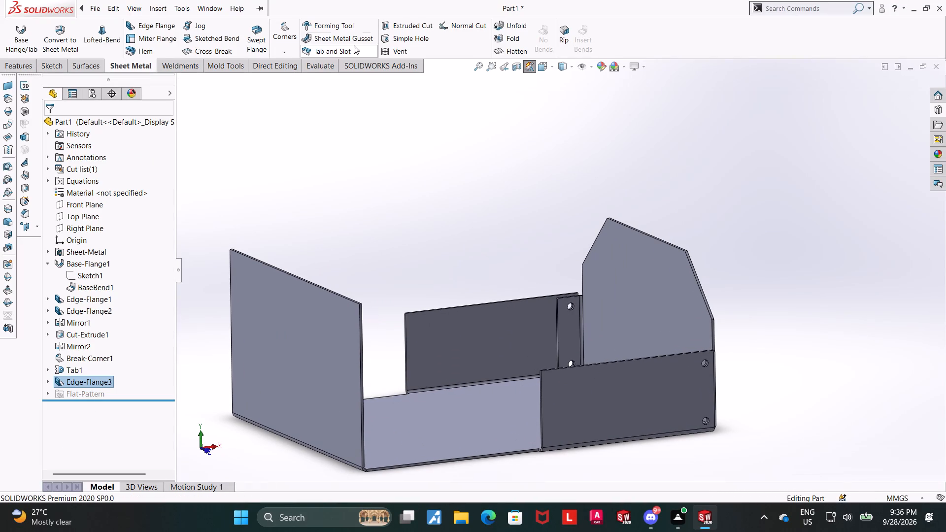
left_click(285, 49)
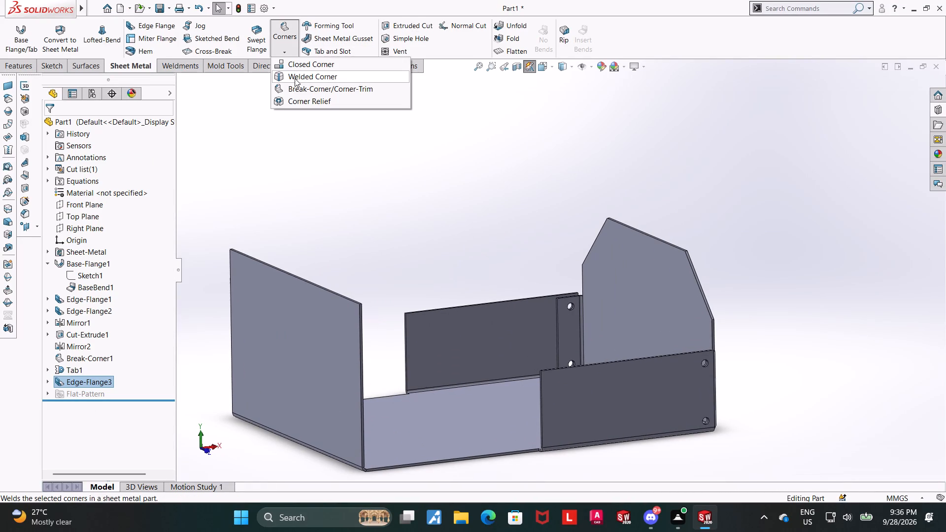
left_click(296, 86)
left_click(290, 301)
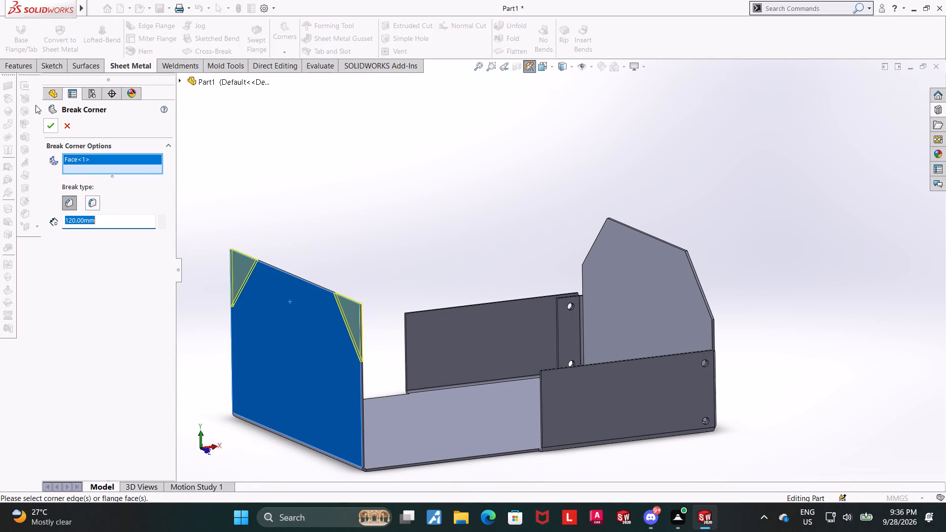
left_click(48, 120)
Examine the two opposite end flanges and their broken corners from several angles.
scroll(312, 239, "up", 4)
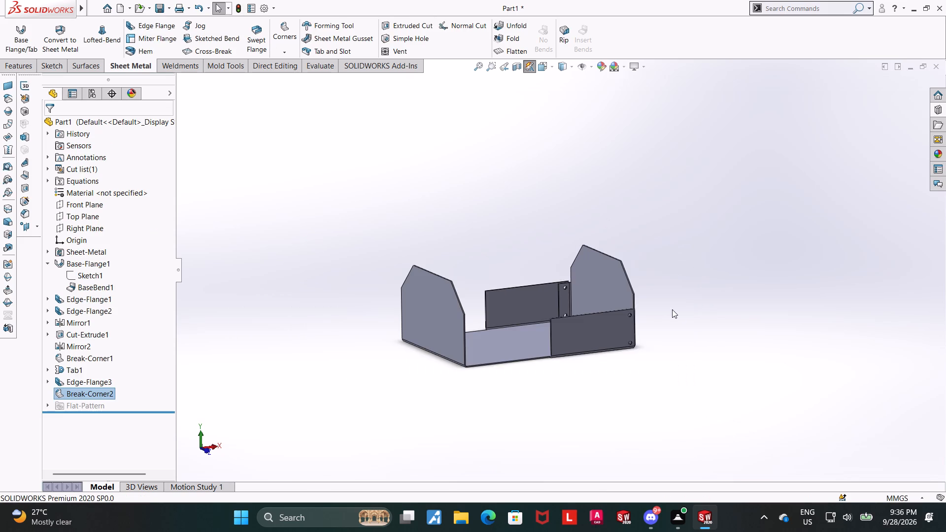
middle_click_drag(672, 309, 662, 302)
left_click(544, 72)
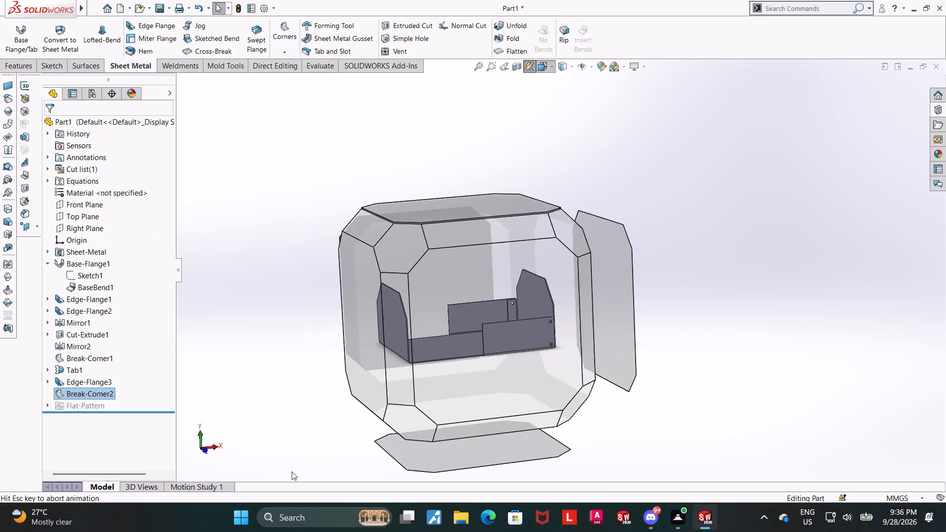
left_click(338, 340)
scroll(760, 369, "up", 4)
middle_click_drag(737, 291, 709, 290)
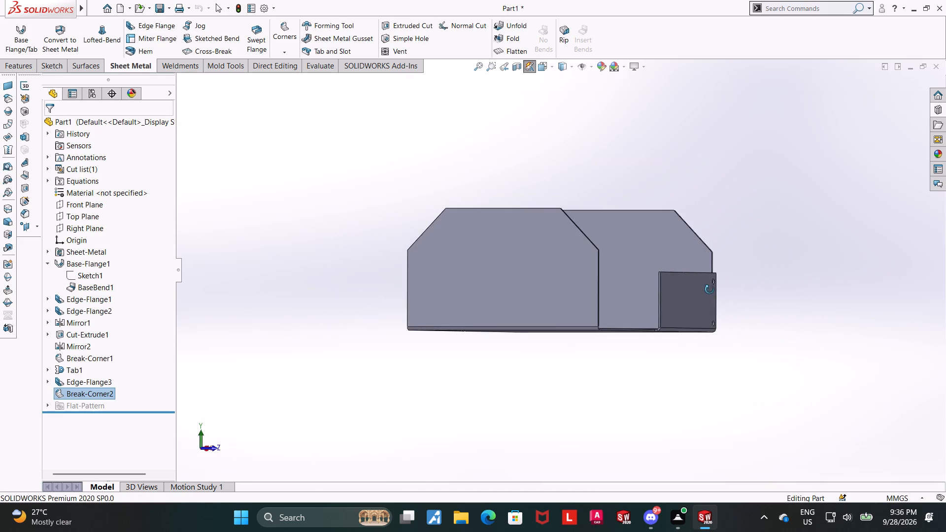
middle_click_drag(709, 290, 709, 289)
scroll(730, 295, "up", 4)
middle_click_drag(671, 255, 619, 310)
scroll(637, 248, "down", 3)
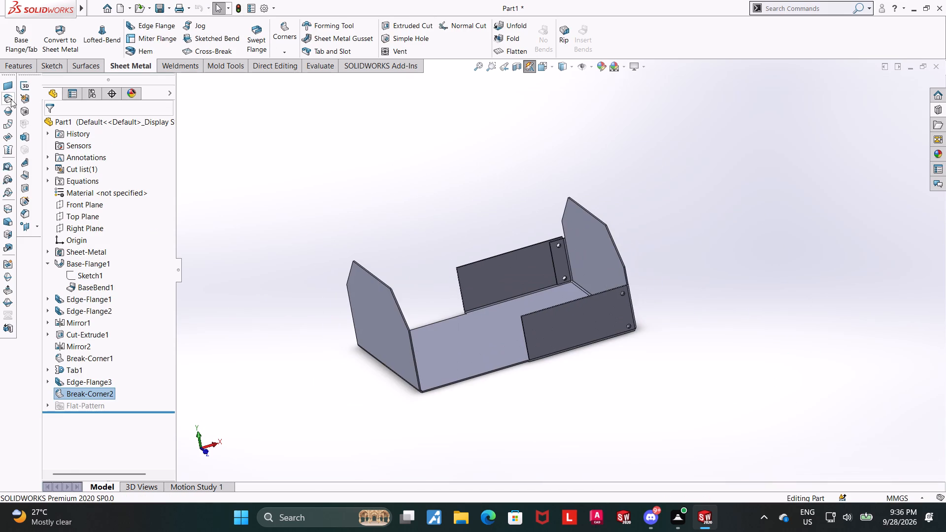
Mirror Edge-Flange1 and Edge-Flange2 about the Right Plane to extend the side walls along the tab.
left_click(16, 61)
left_click(436, 56)
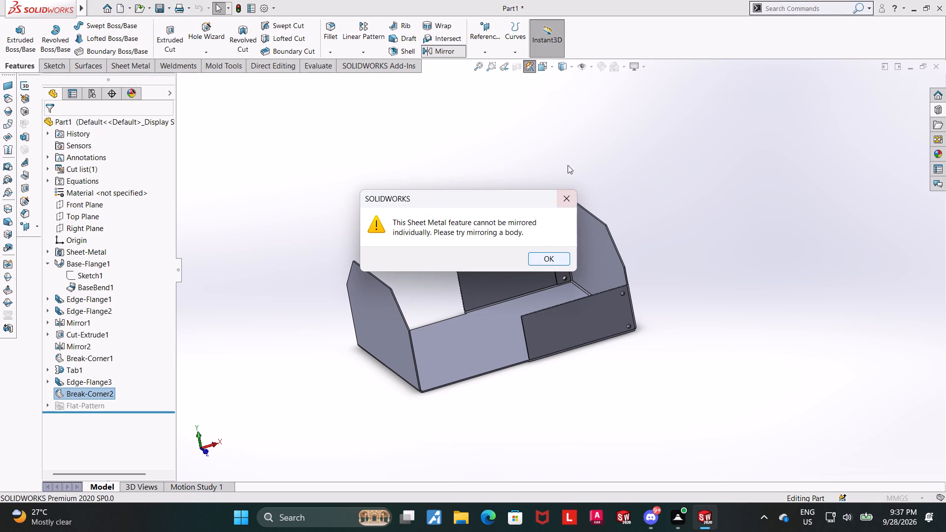
left_click(566, 204)
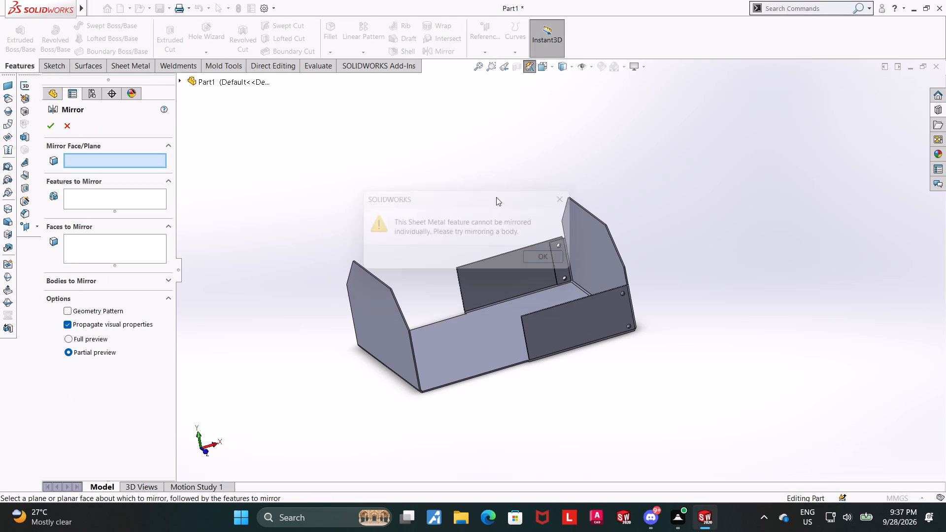
left_click(180, 79)
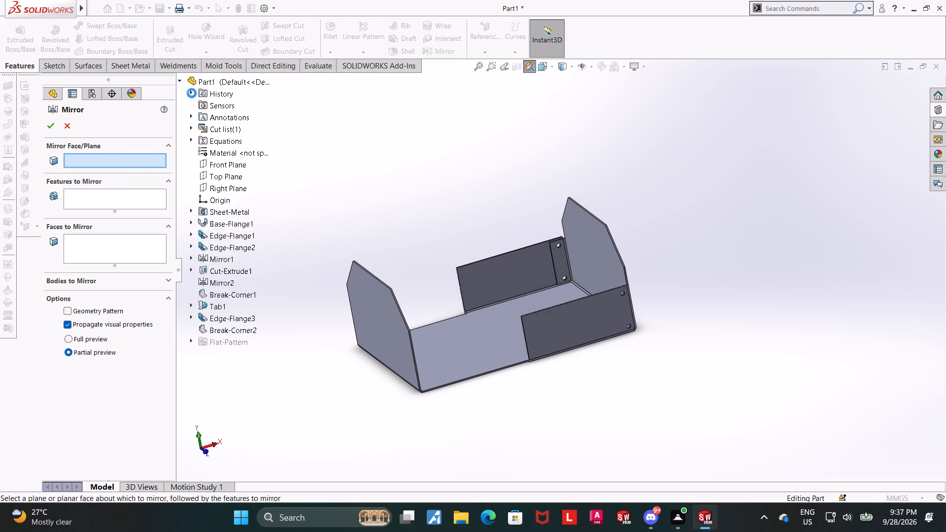
left_click(228, 232)
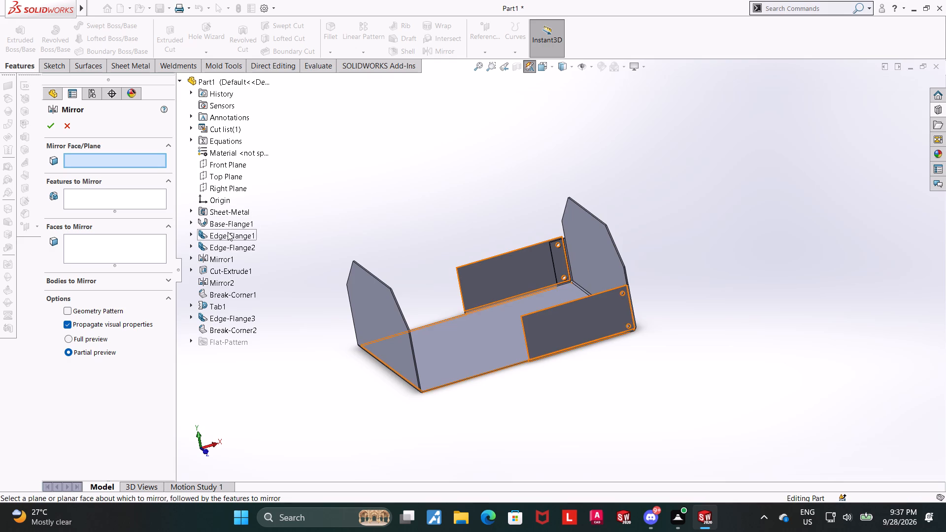
left_click(211, 191)
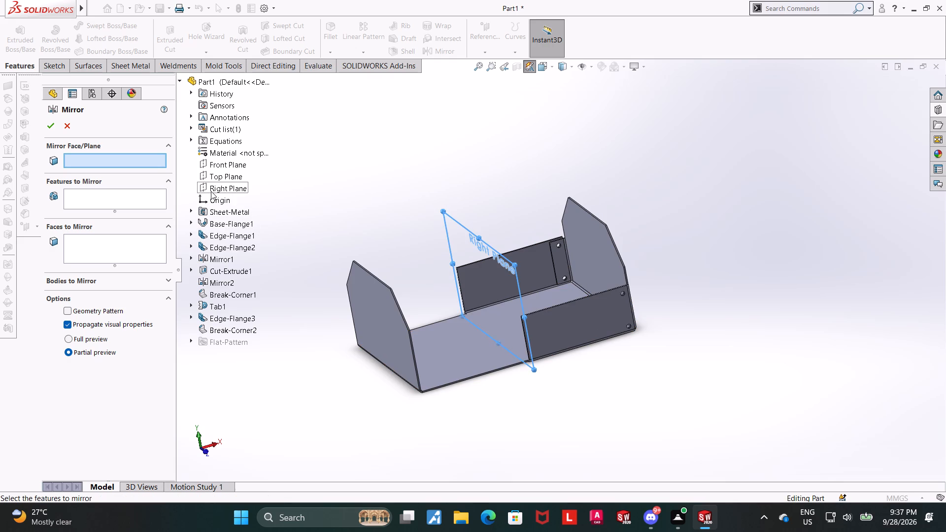
left_click(218, 234)
middle_click_drag(833, 225, 793, 286)
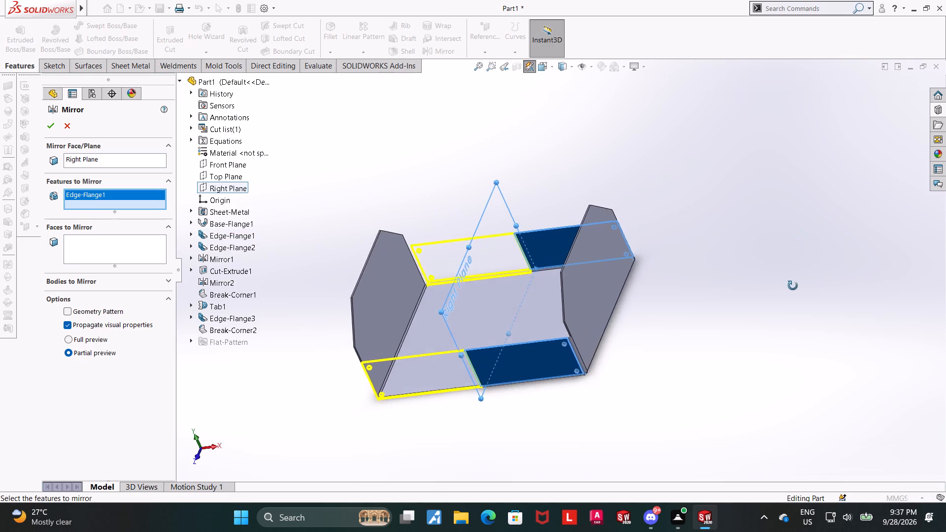
middle_click_drag(793, 286, 797, 282)
left_click(227, 252)
middle_click_drag(272, 259, 290, 264)
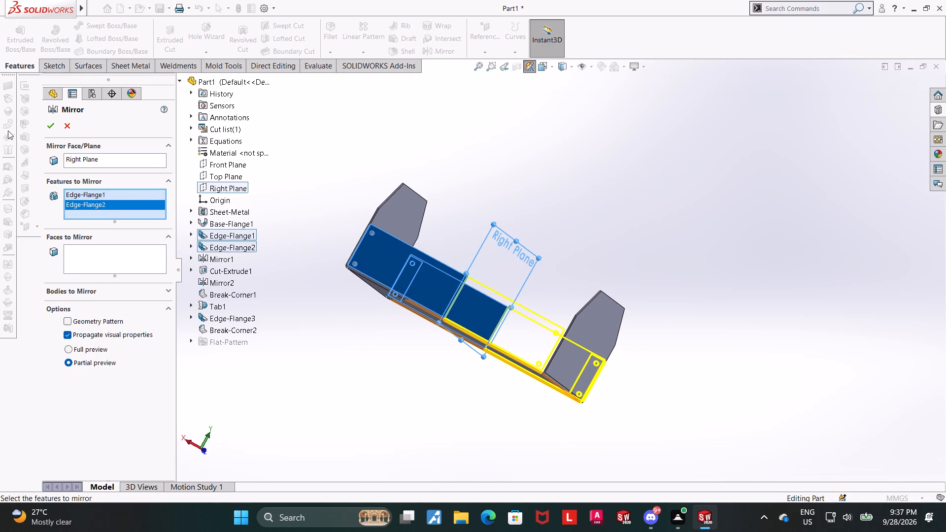
left_click(44, 125)
Examine the mirrored side flanges, their joints and the corners of the tray from several angles.
middle_click_drag(326, 274, 363, 348)
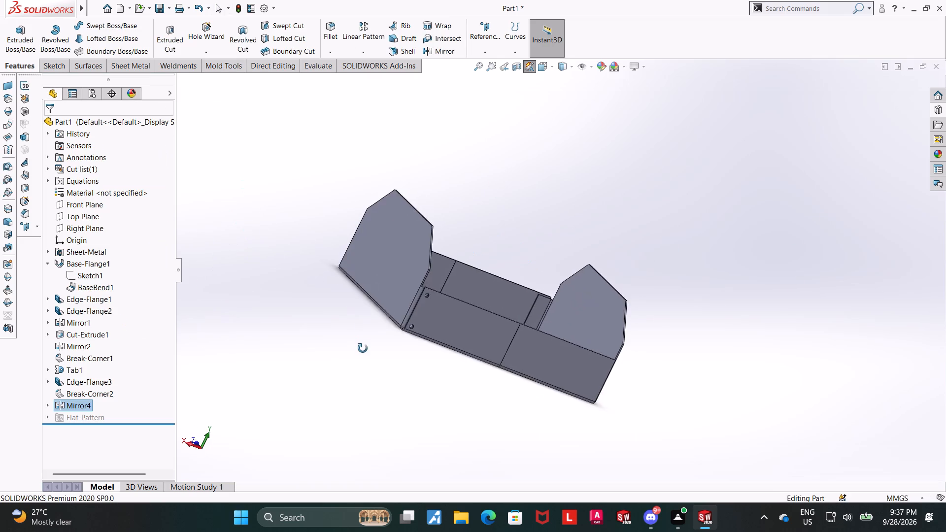
middle_click_drag(363, 348, 347, 376)
scroll(573, 236, "up", 5)
scroll(561, 269, "down", 6)
middle_click_drag(680, 307, 640, 315)
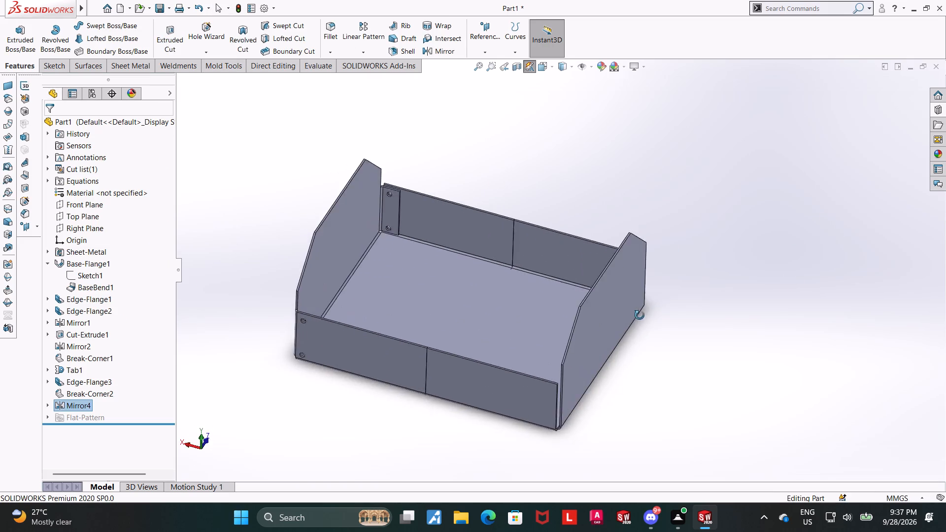
middle_click_drag(640, 315, 668, 272)
scroll(604, 320, "down", 5)
middle_click_drag(579, 327, 610, 340)
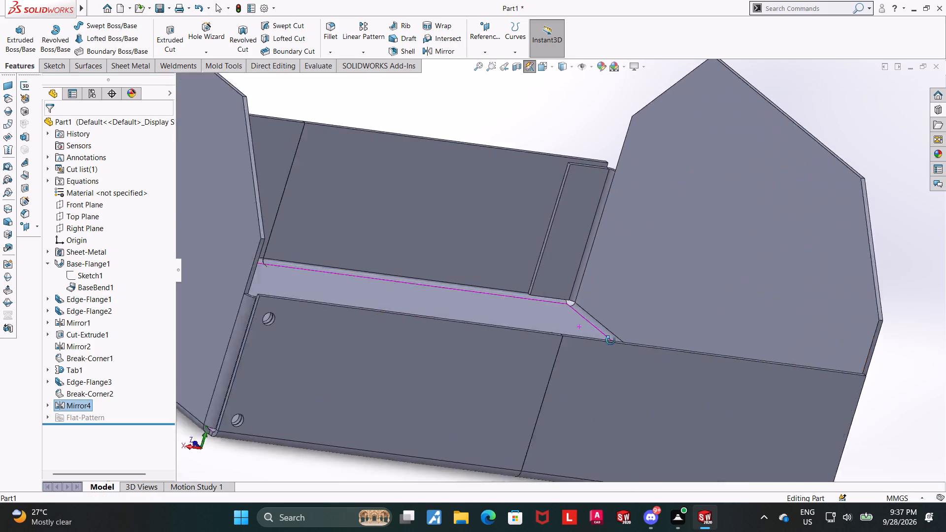
middle_click_drag(610, 340, 605, 377)
scroll(613, 391, "up", 6)
scroll(581, 361, "up", 2)
middle_click_drag(555, 348, 599, 459)
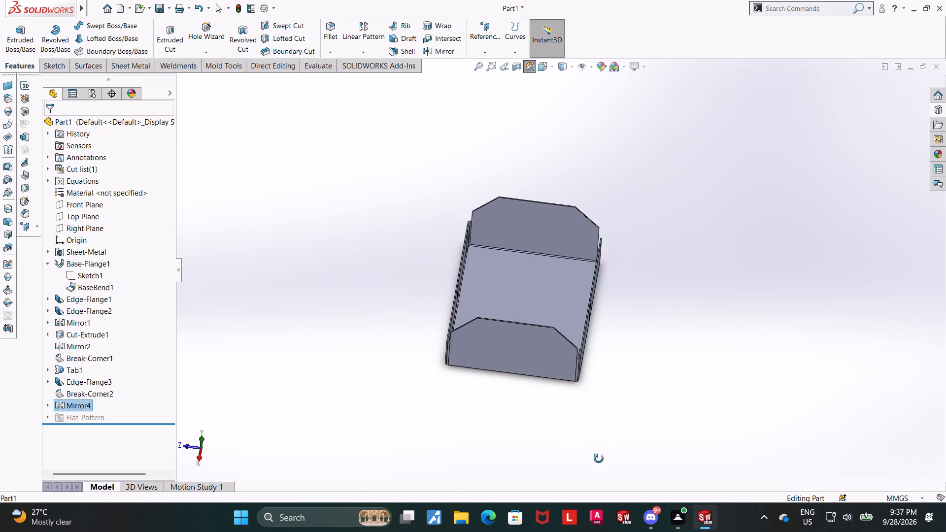
middle_click_drag(599, 459, 701, 465)
middle_click_drag(476, 188, 438, 284)
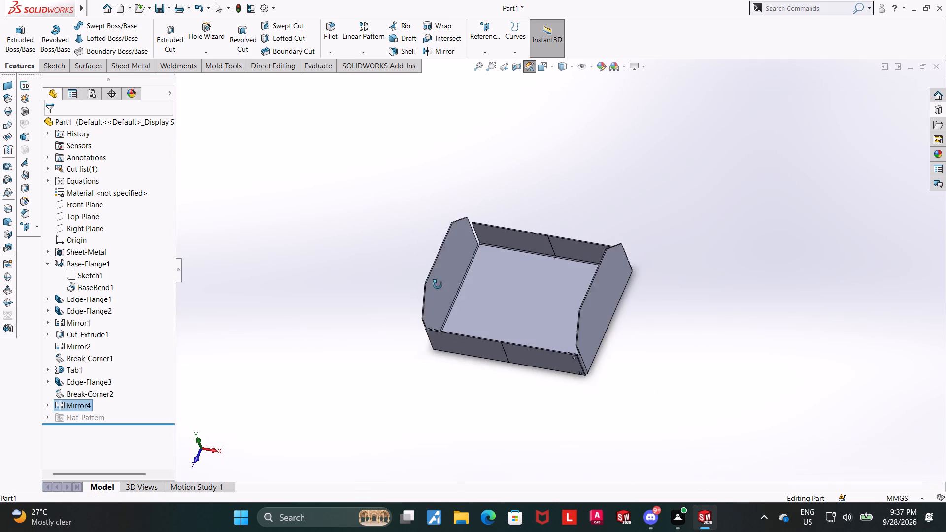
middle_click_drag(438, 284, 434, 283)
scroll(516, 263, "down", 3)
middle_click_drag(542, 292, 532, 343)
middle_click_drag(543, 327, 561, 324)
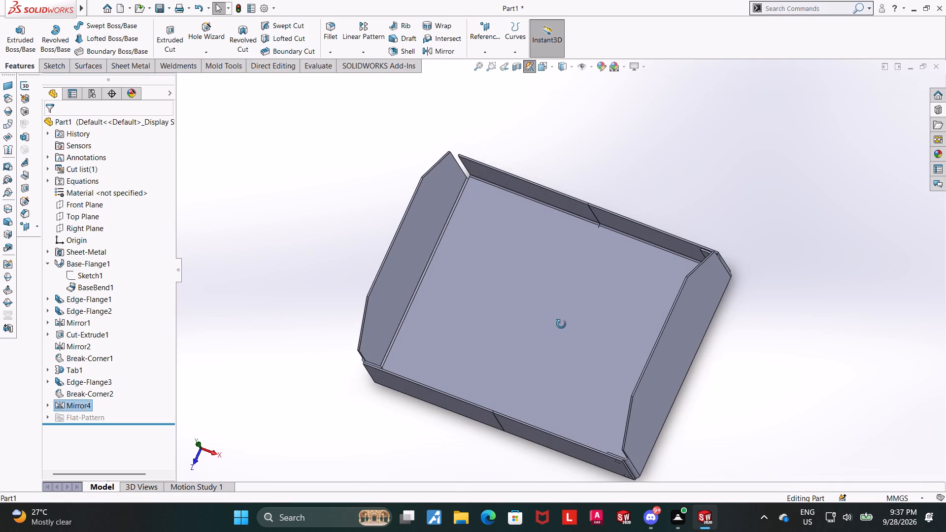
Edit Mirror4 to include Mirror1 among the features mirrored about the Right Plane.
middle_click_drag(561, 324, 562, 321)
scroll(563, 315, "up", 1)
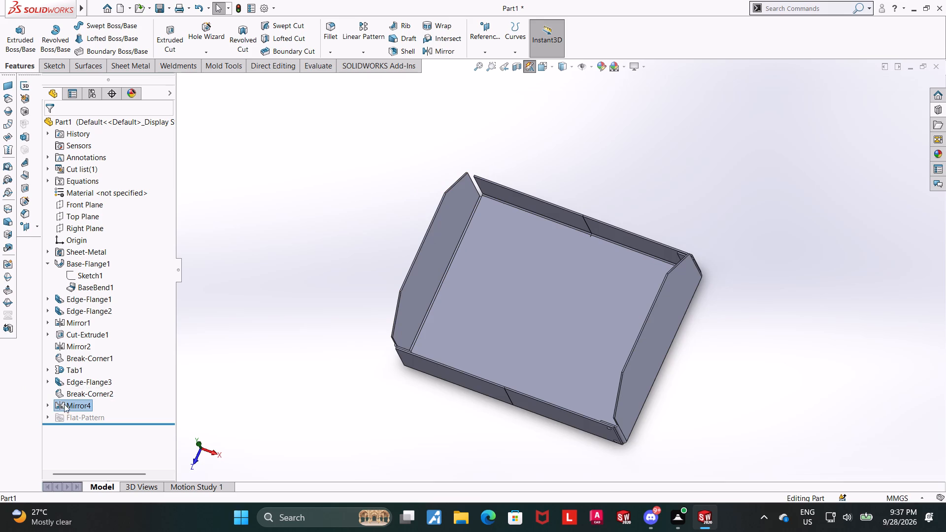
left_click(64, 404)
left_click(71, 377)
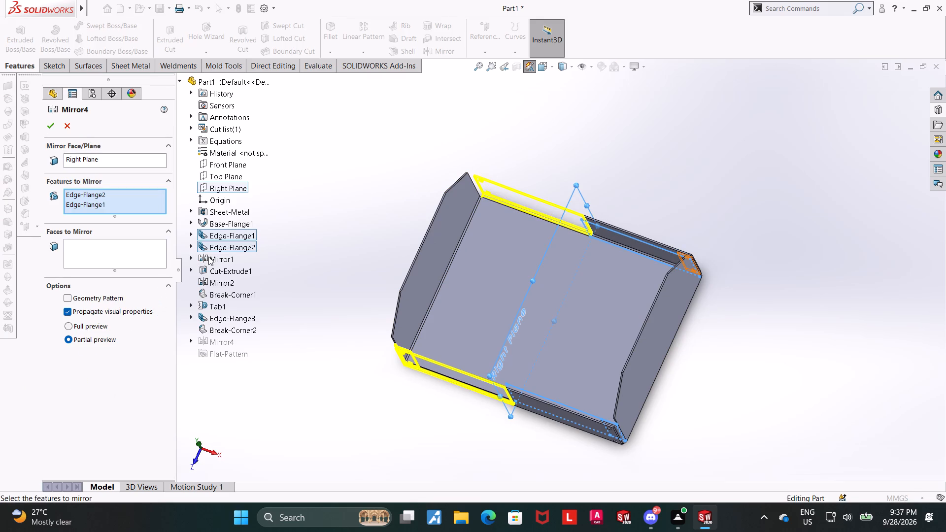
left_click(212, 257)
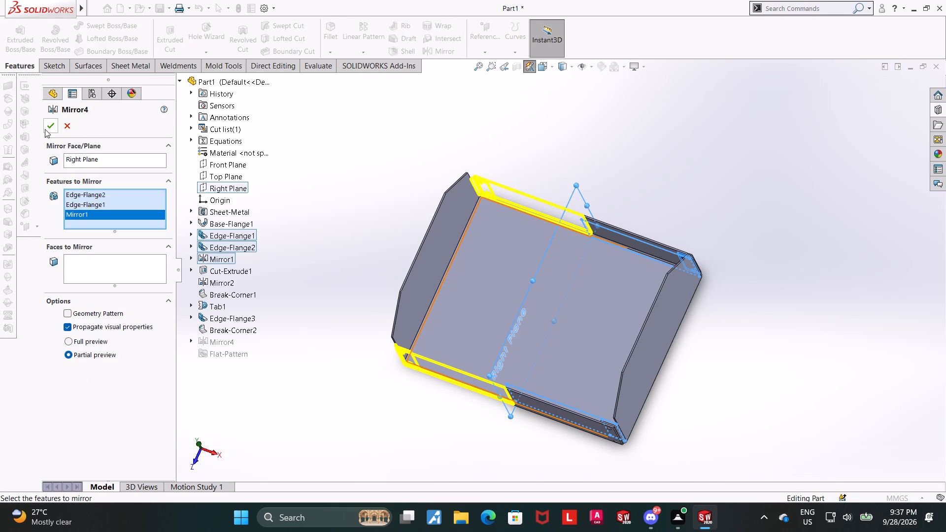
left_click(54, 127)
Add the corner holes to Mirror4 by including Cut-Extrude1 and Mirror2 in the features to mirror.
scroll(705, 249, "up", 4)
middle_click_drag(650, 332, 710, 232)
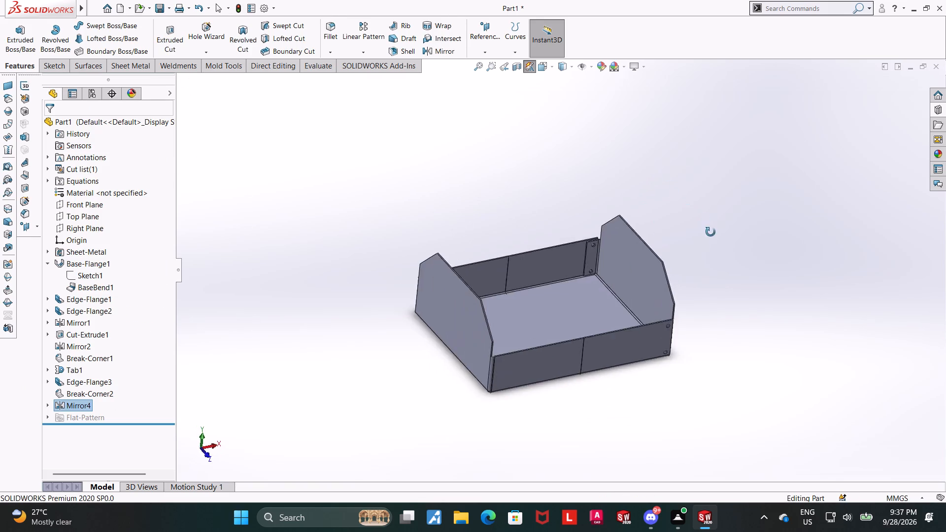
middle_click_drag(710, 232, 664, 245)
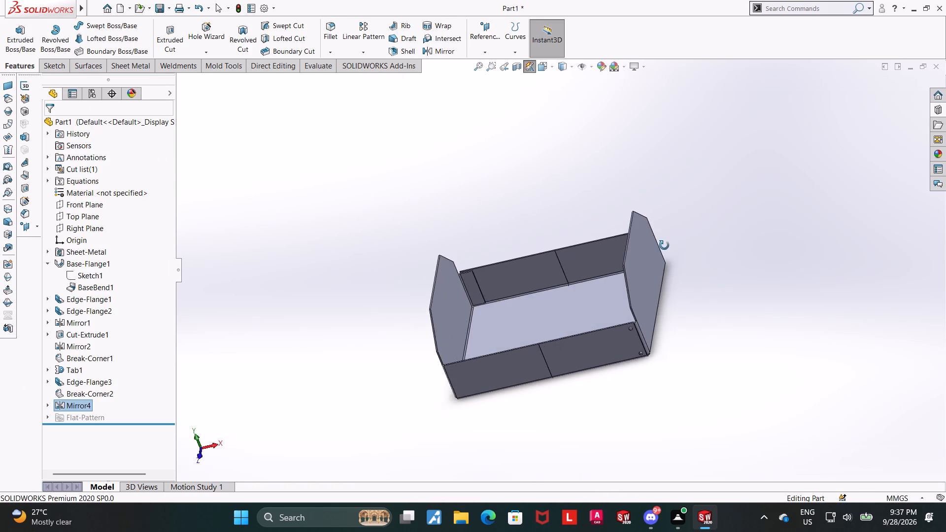
middle_click_drag(664, 245, 674, 226)
scroll(658, 234, "down", 2)
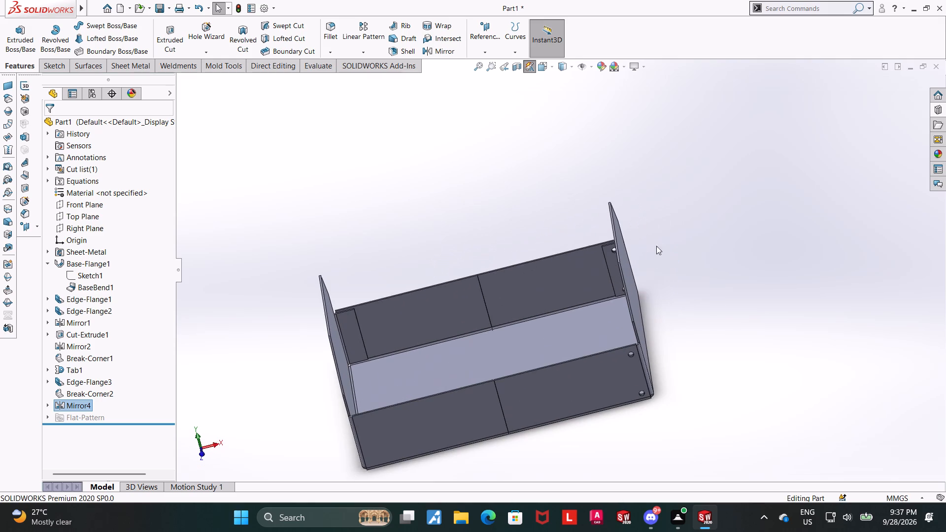
left_click(64, 407)
left_click(78, 378)
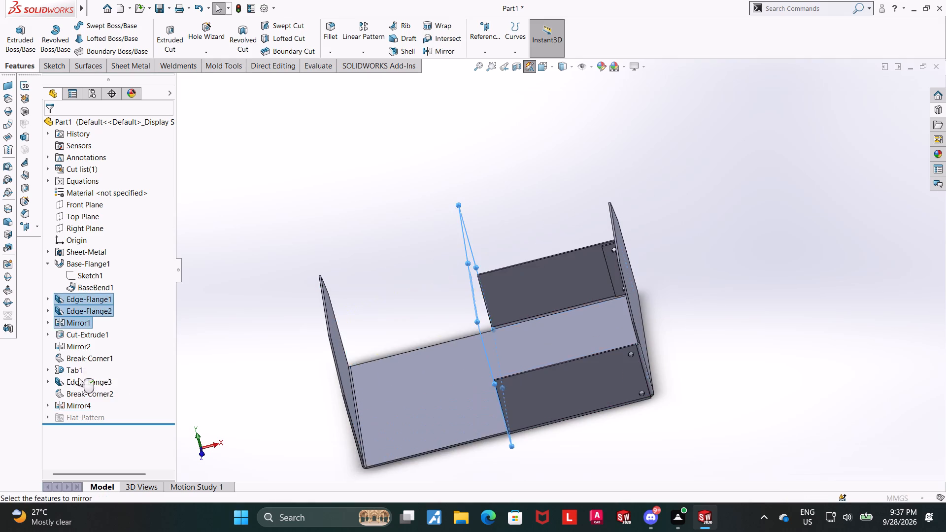
left_click(220, 274)
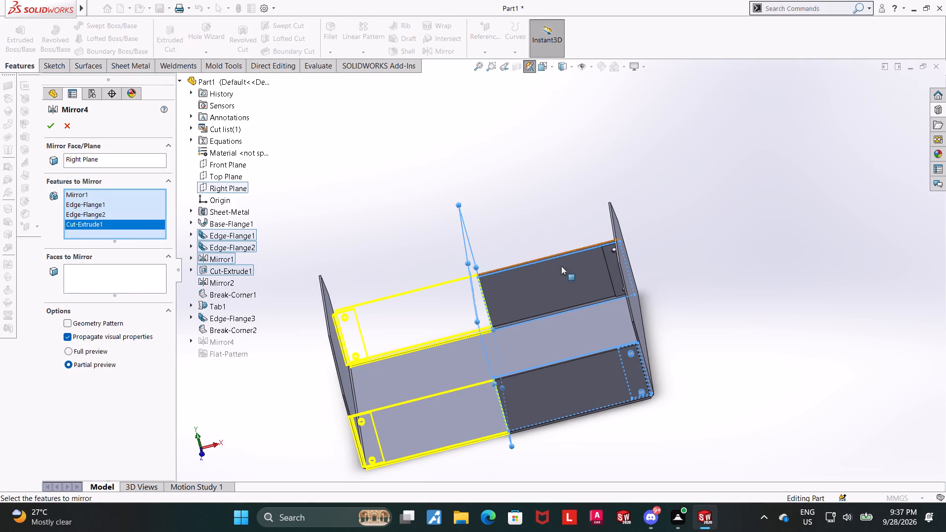
middle_click_drag(669, 266, 675, 296)
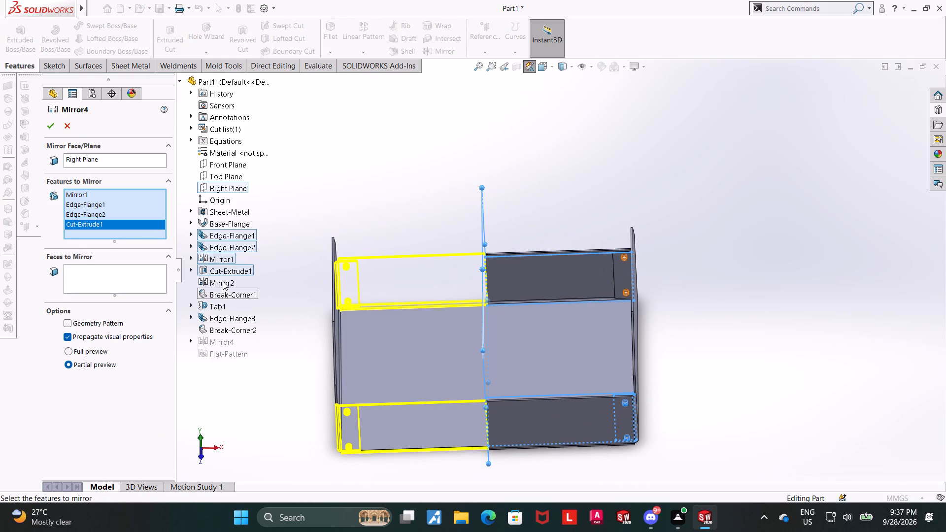
left_click(222, 280)
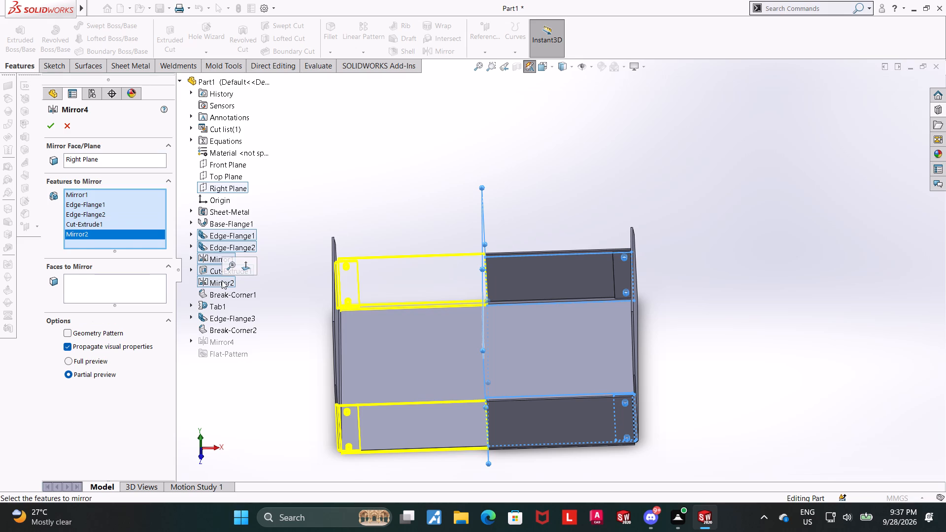
left_click(49, 132)
Examine the mirrored side walls, corner holes and end flanges of the tray from several angles.
scroll(742, 364, "up", 4)
middle_click_drag(642, 345, 687, 272)
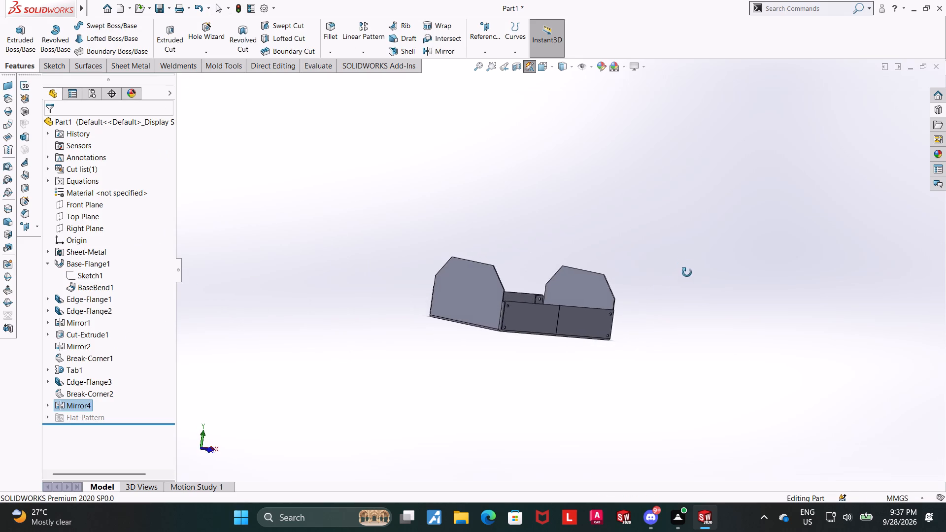
middle_click_drag(687, 272, 615, 284)
scroll(612, 276, "down", 3)
middle_click_drag(608, 326, 614, 409)
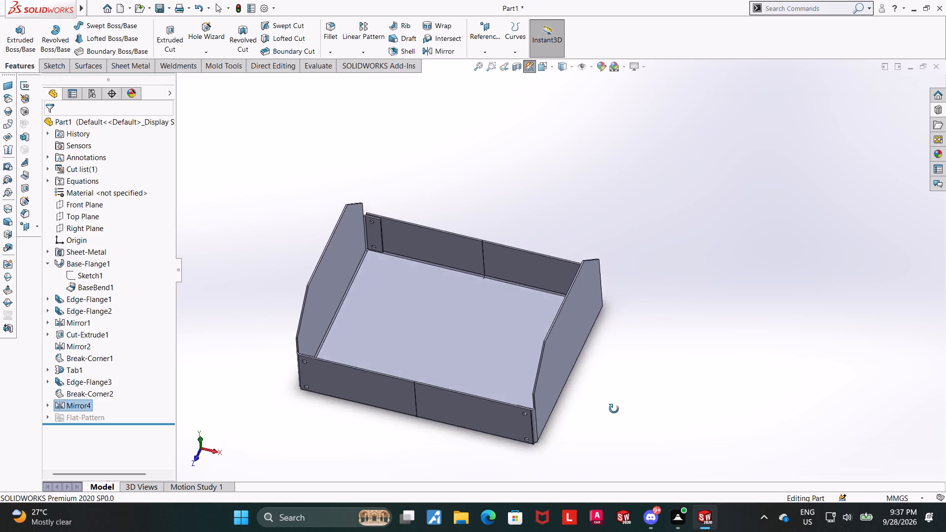
middle_click_drag(614, 409, 630, 373)
scroll(415, 329, "down", 3)
middle_click_drag(472, 320, 501, 300)
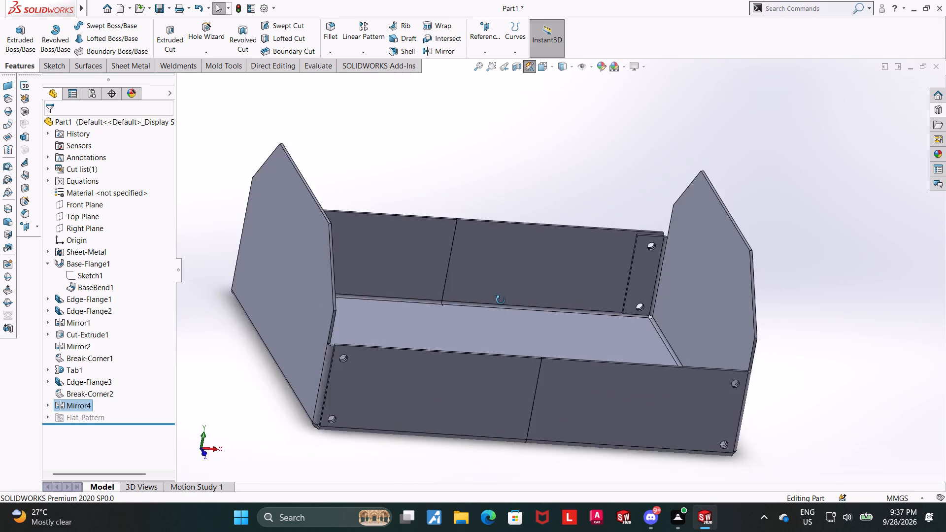
middle_click_drag(501, 300, 522, 517)
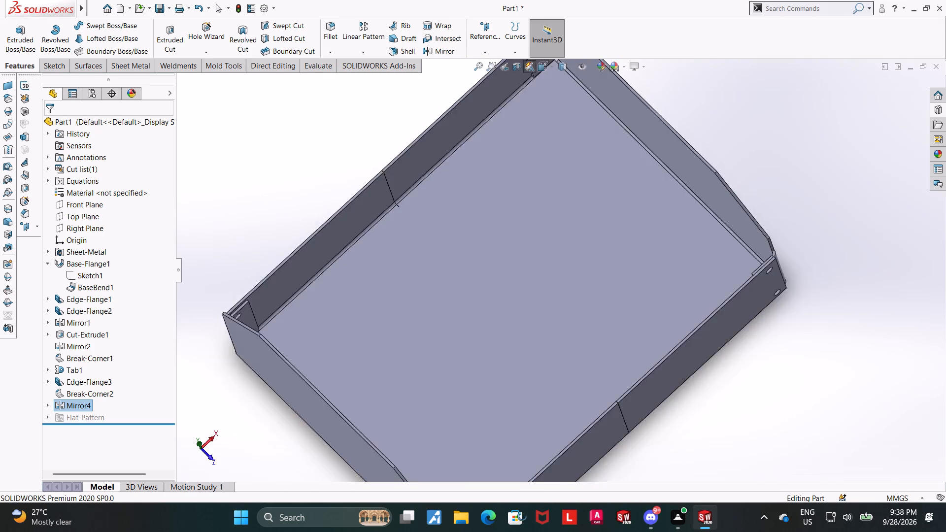
middle_click_drag(522, 517, 656, 451)
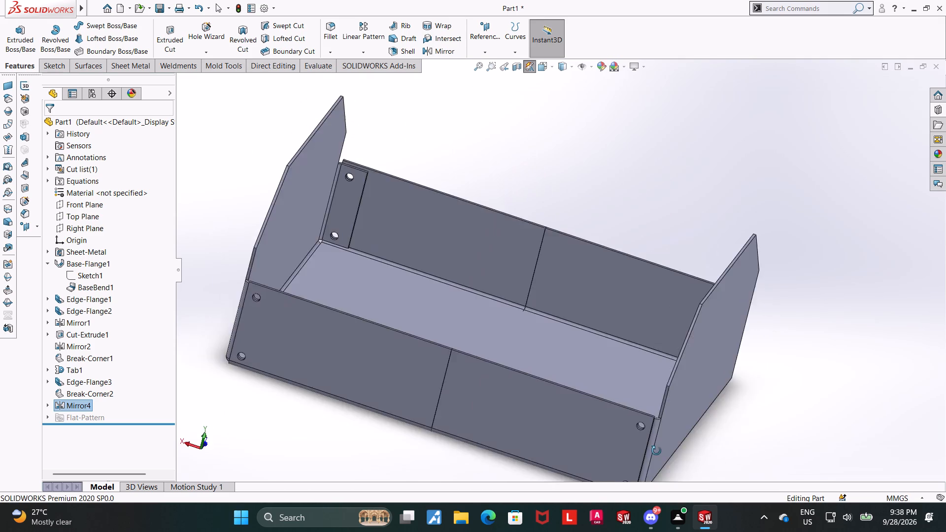
middle_click_drag(656, 451, 448, 499)
middle_click_drag(548, 232, 547, 295)
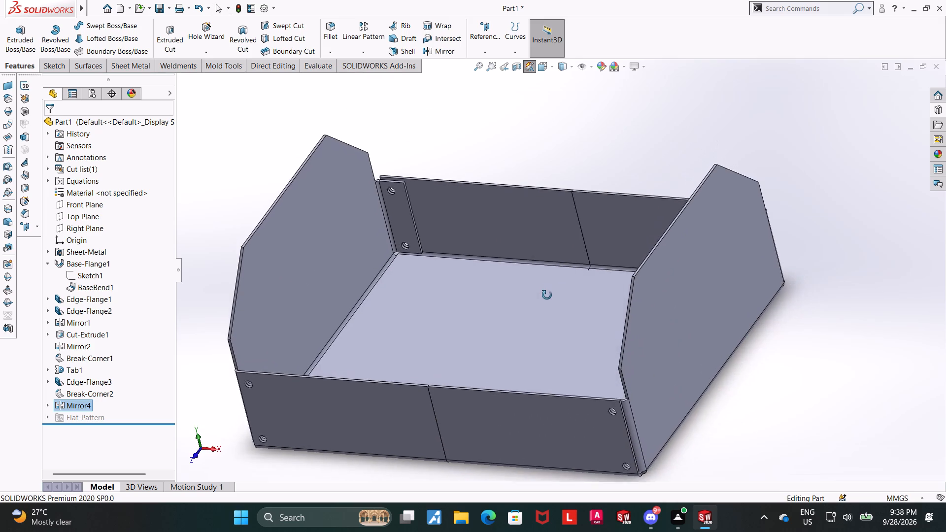
middle_click_drag(547, 295, 547, 295)
scroll(547, 295, "up", 4)
scroll(546, 287, "down", 5)
middle_click_drag(586, 280, 584, 274)
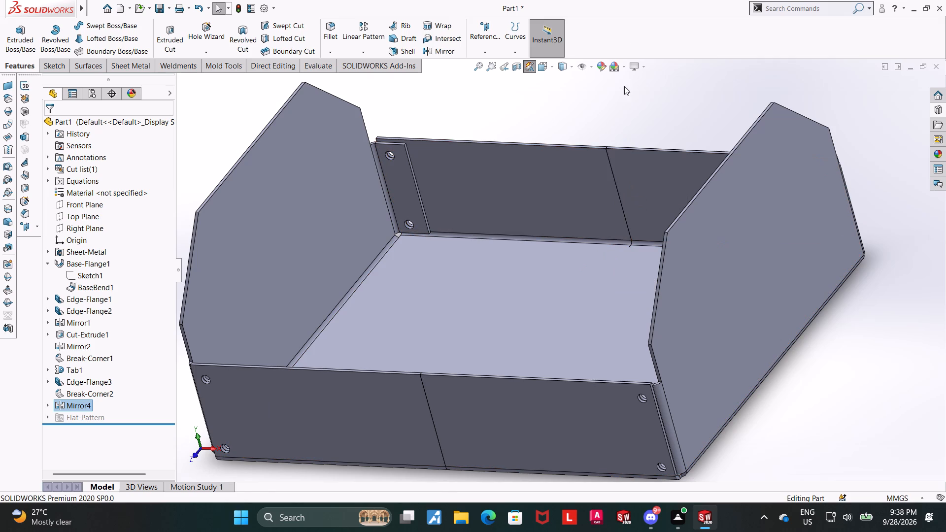
scroll(622, 99, "up", 3)
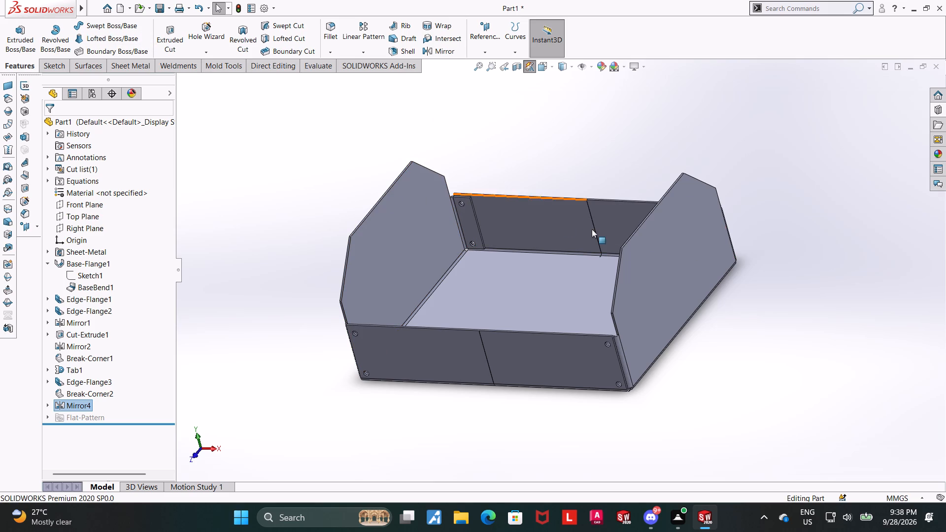
scroll(603, 237, "down", 4)
In top view, start an edge flange on the upper edge of the Edge-Flange3 end wall, pointing inward with a 92 mm blind length.
left_click(541, 67)
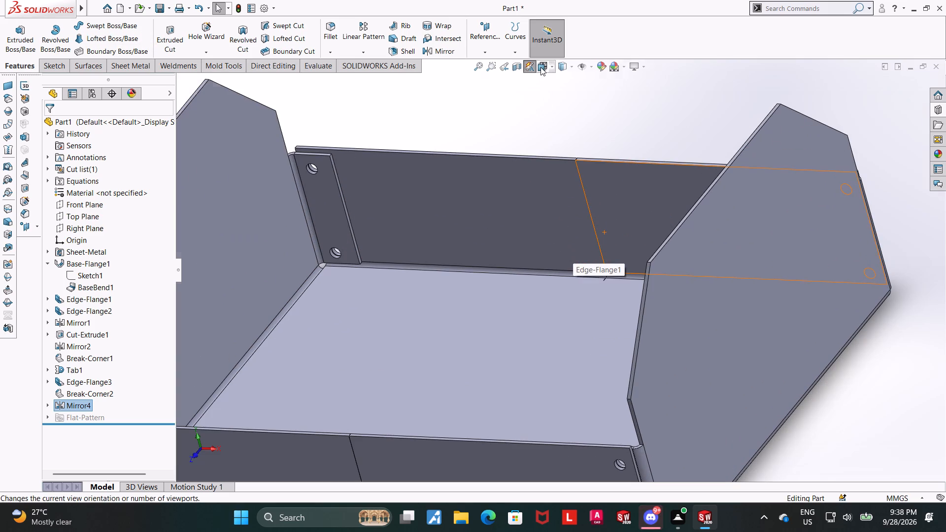
left_click(429, 228)
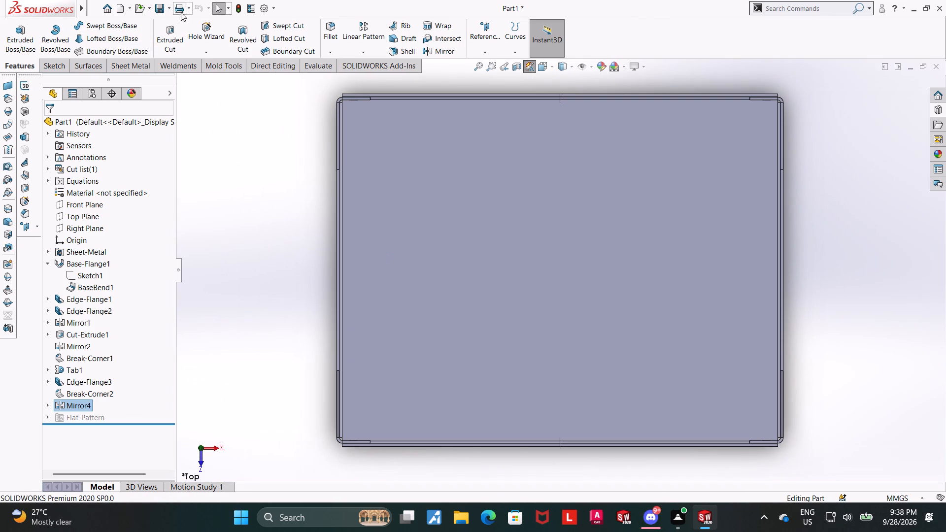
left_click(105, 66)
left_click(131, 66)
left_click(147, 26)
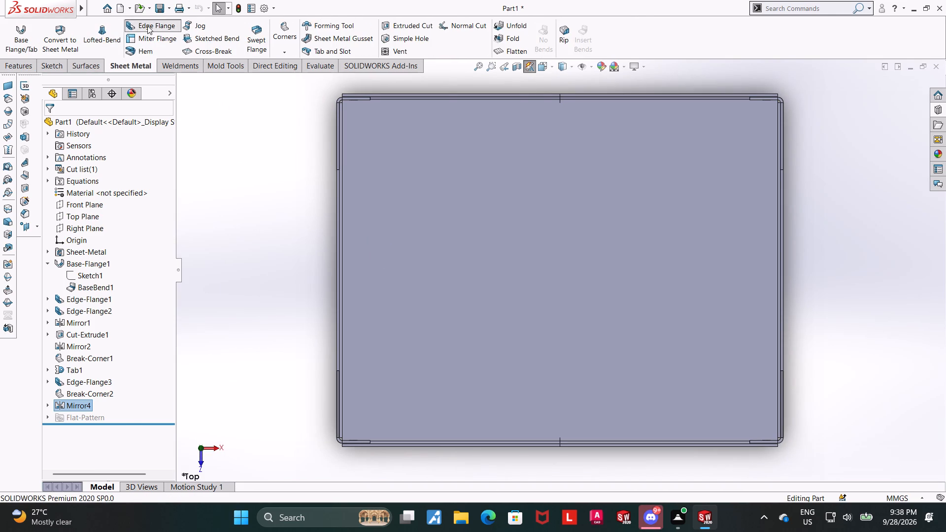
scroll(377, 234, "down", 3)
left_click(341, 266)
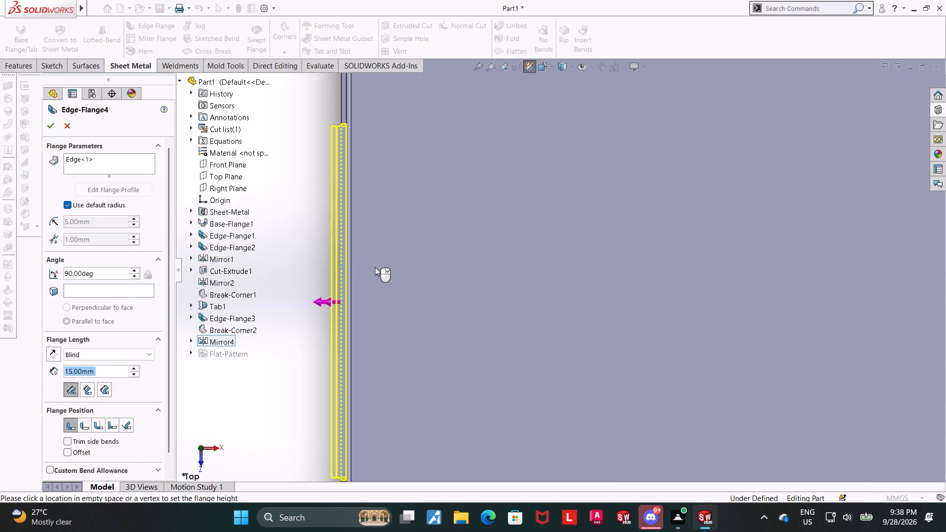
left_click(437, 269)
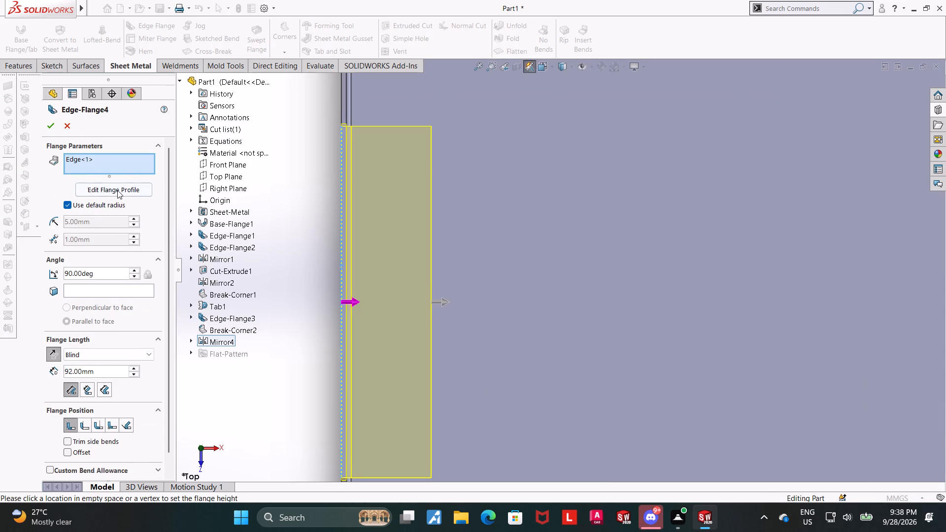
Edit the new flange's profile, moving both end lines inward to narrow it to about 74 mm near the wall's middle.
left_click(117, 190)
left_click_drag(313, 62, 325, 5)
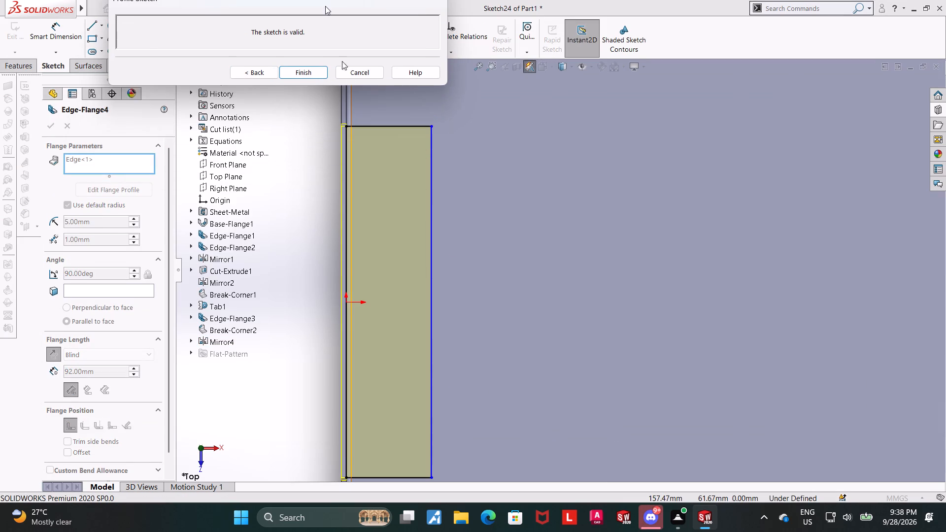
left_click_drag(392, 127, 396, 258)
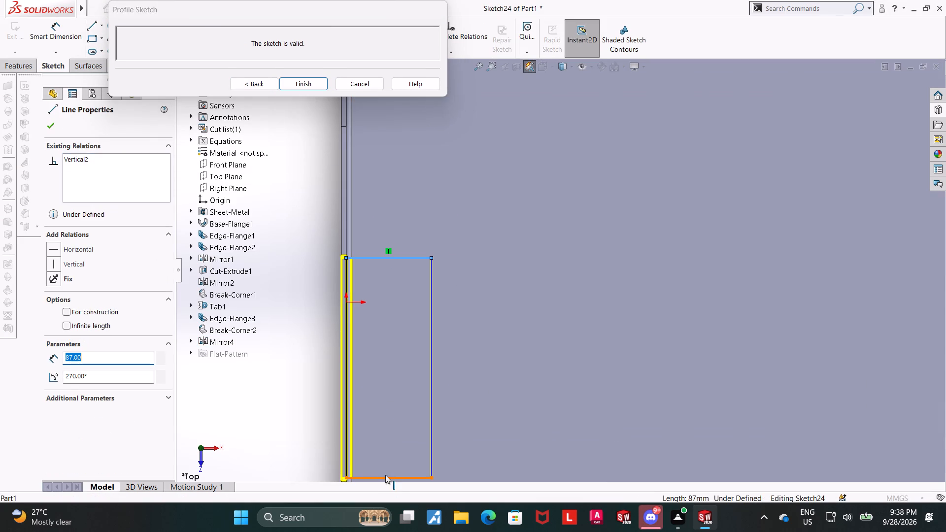
left_click_drag(385, 475, 398, 330)
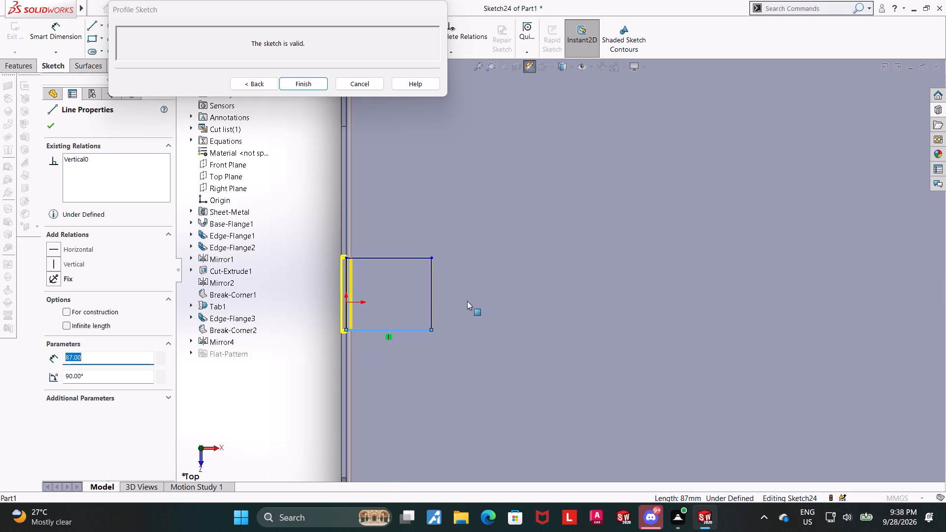
key("Escape")
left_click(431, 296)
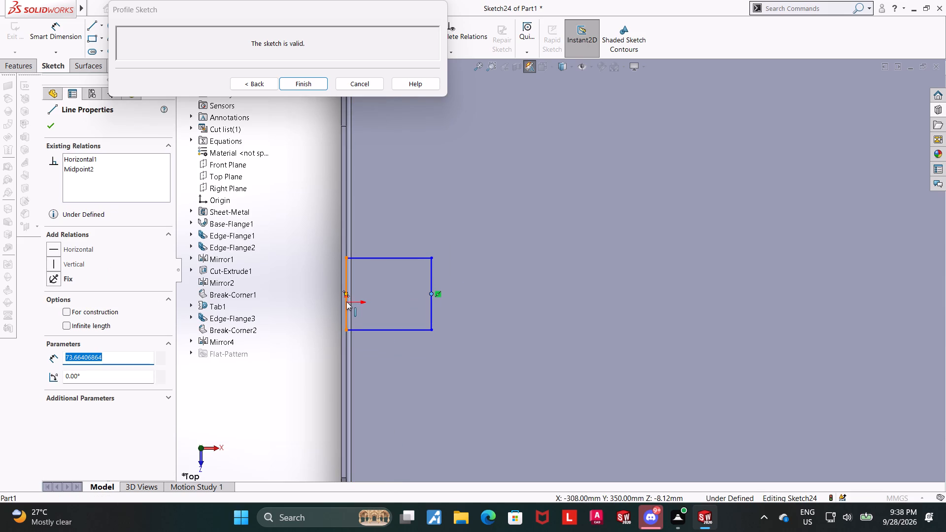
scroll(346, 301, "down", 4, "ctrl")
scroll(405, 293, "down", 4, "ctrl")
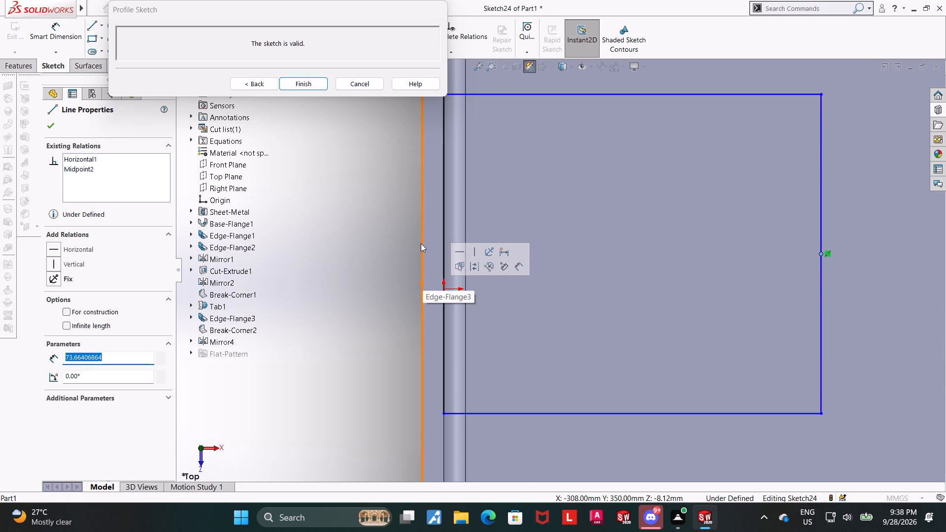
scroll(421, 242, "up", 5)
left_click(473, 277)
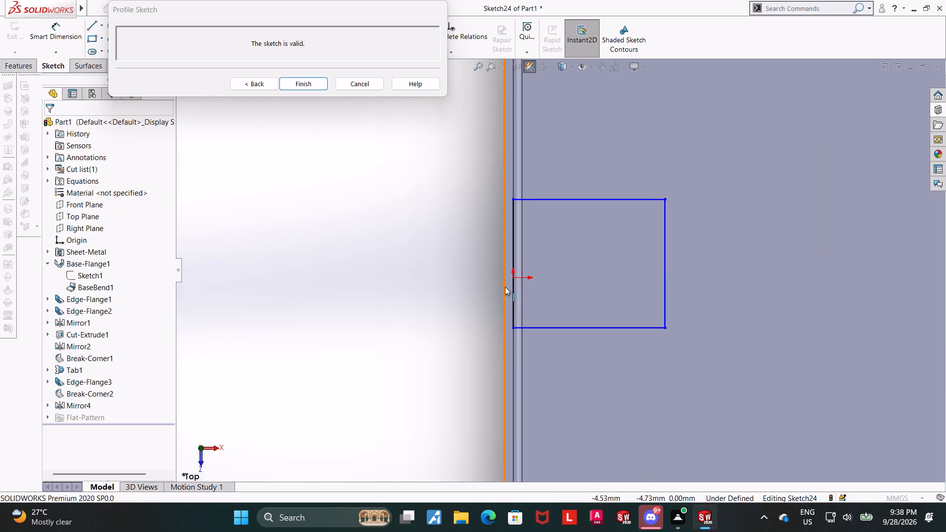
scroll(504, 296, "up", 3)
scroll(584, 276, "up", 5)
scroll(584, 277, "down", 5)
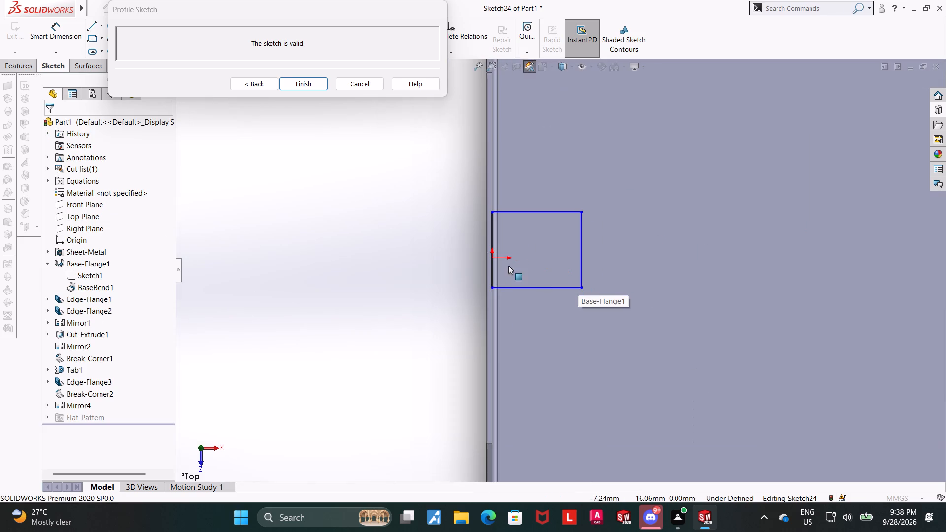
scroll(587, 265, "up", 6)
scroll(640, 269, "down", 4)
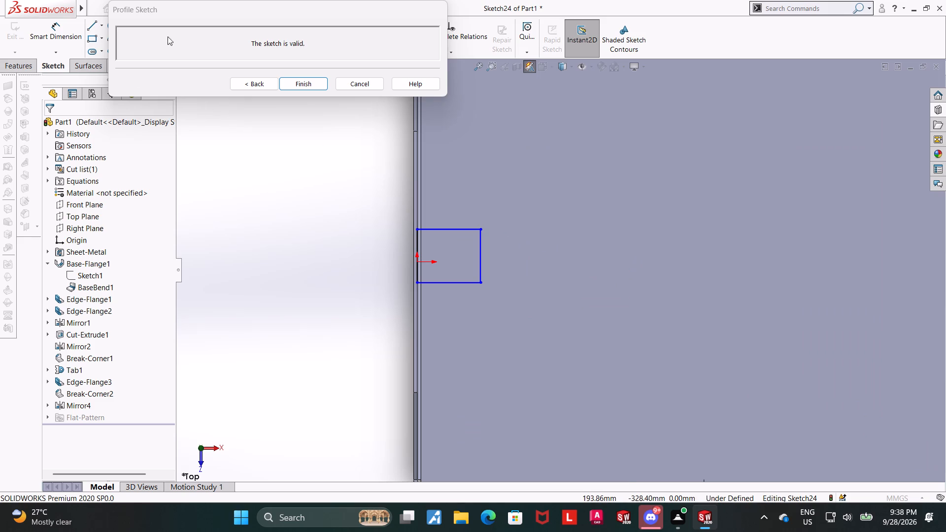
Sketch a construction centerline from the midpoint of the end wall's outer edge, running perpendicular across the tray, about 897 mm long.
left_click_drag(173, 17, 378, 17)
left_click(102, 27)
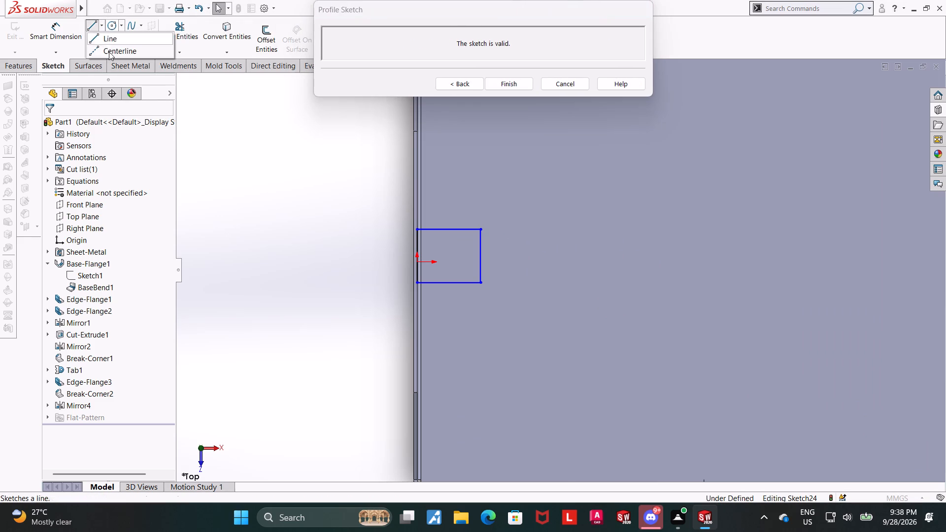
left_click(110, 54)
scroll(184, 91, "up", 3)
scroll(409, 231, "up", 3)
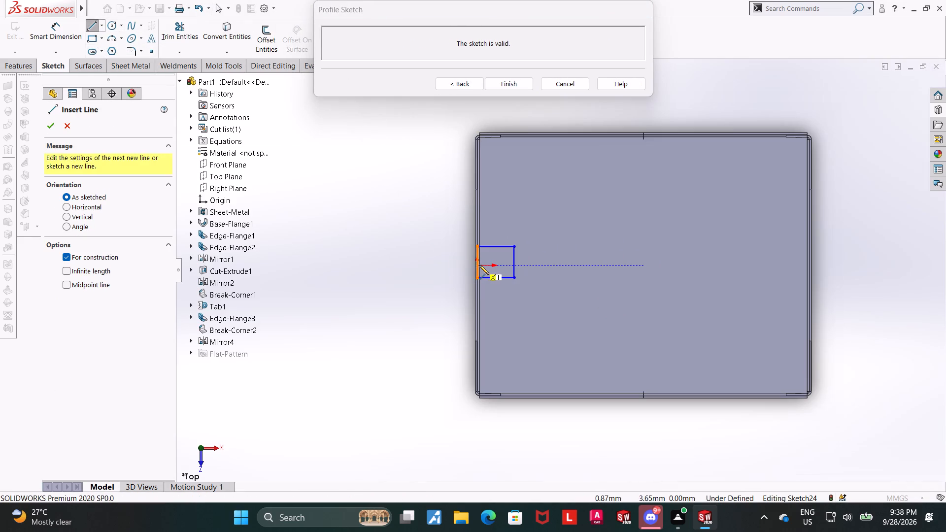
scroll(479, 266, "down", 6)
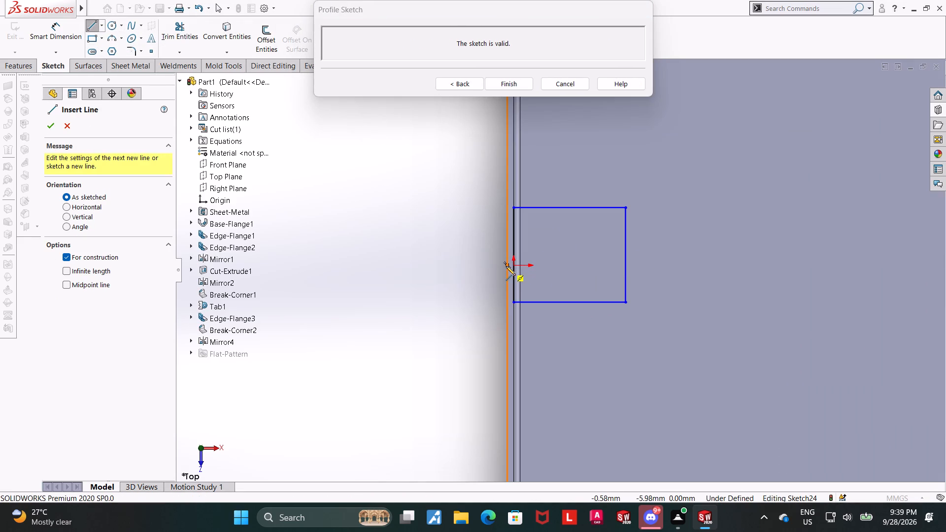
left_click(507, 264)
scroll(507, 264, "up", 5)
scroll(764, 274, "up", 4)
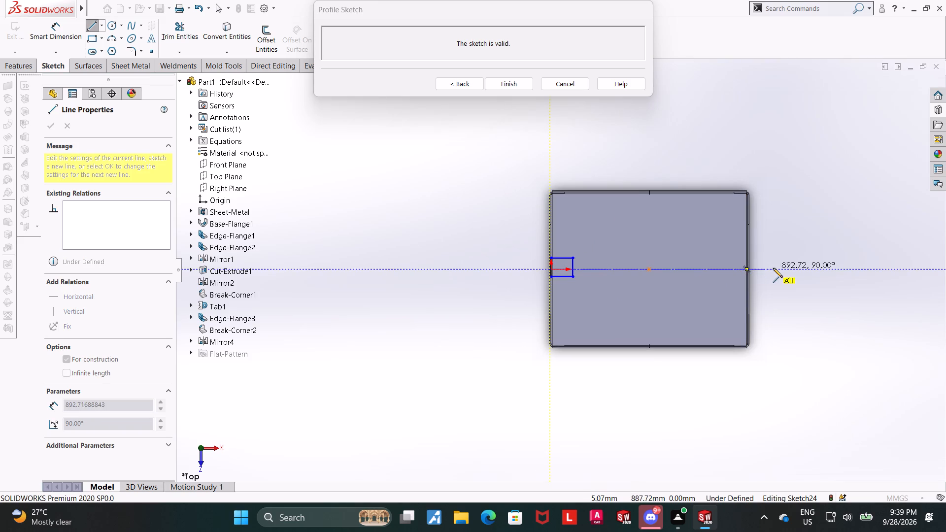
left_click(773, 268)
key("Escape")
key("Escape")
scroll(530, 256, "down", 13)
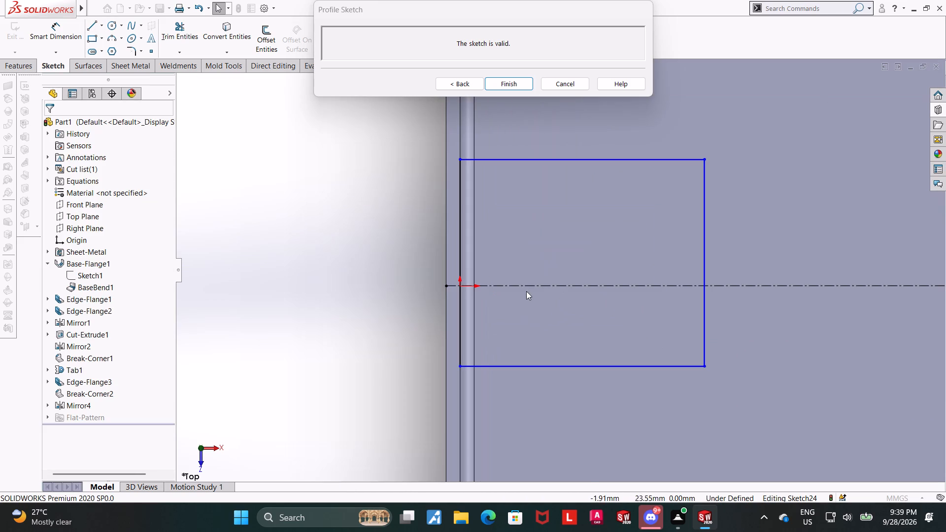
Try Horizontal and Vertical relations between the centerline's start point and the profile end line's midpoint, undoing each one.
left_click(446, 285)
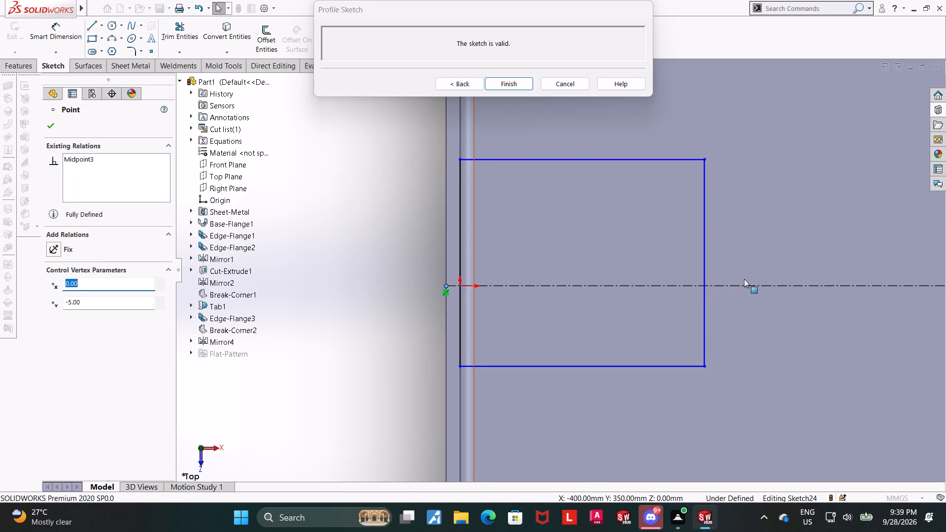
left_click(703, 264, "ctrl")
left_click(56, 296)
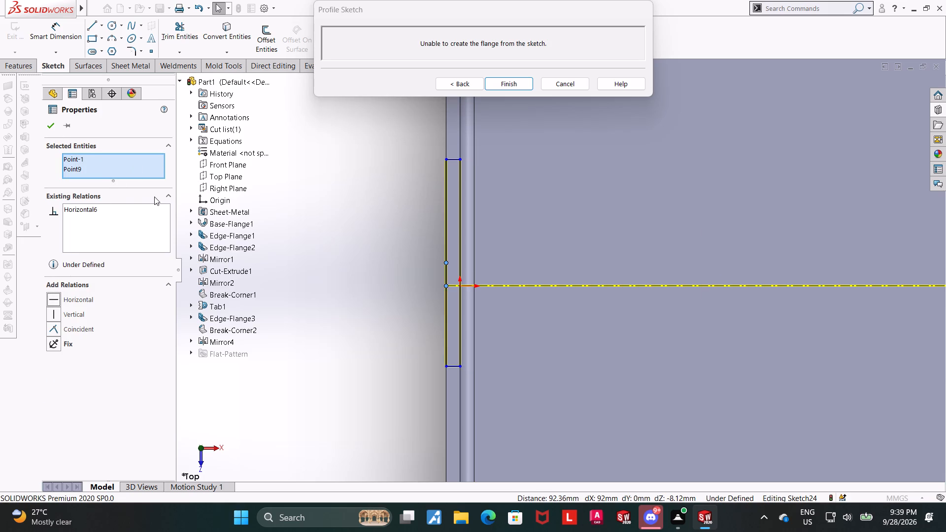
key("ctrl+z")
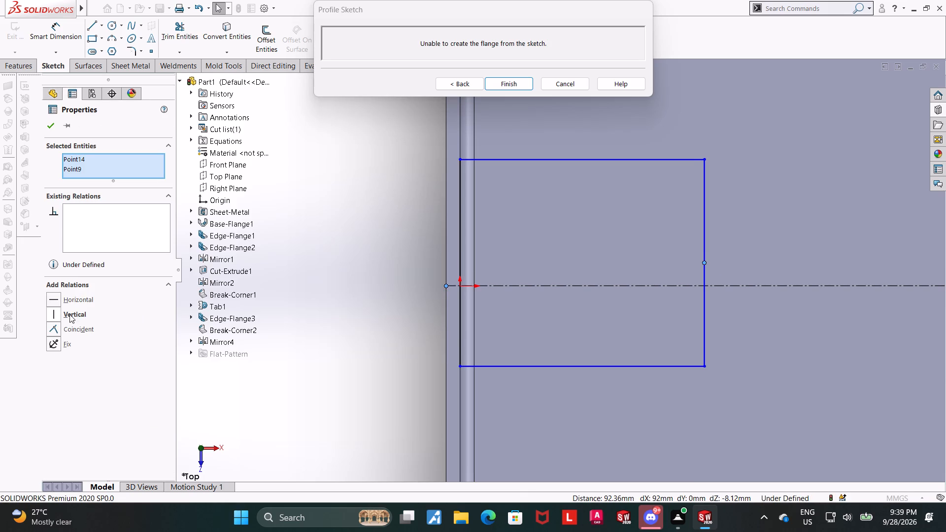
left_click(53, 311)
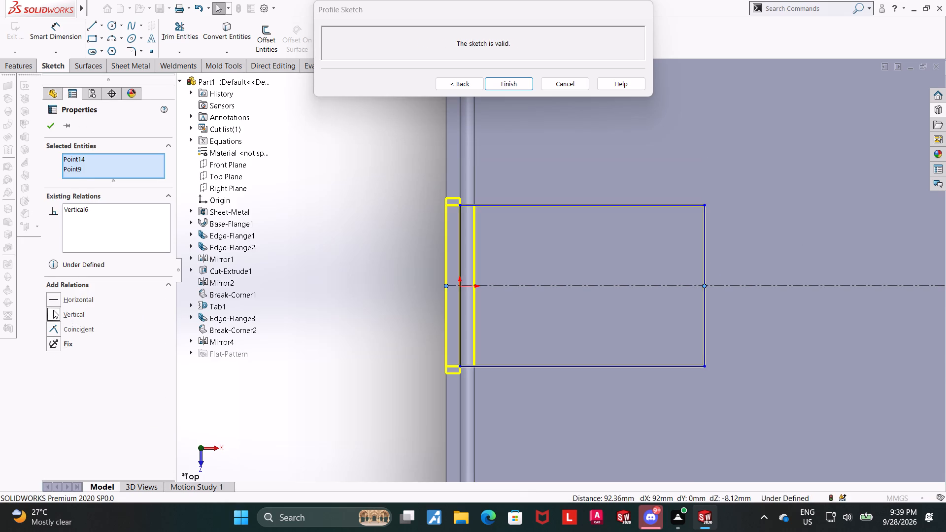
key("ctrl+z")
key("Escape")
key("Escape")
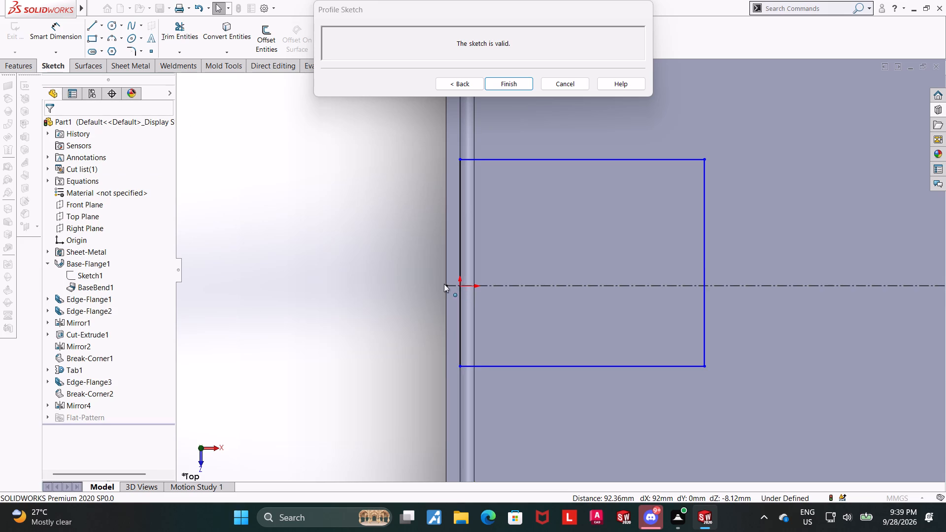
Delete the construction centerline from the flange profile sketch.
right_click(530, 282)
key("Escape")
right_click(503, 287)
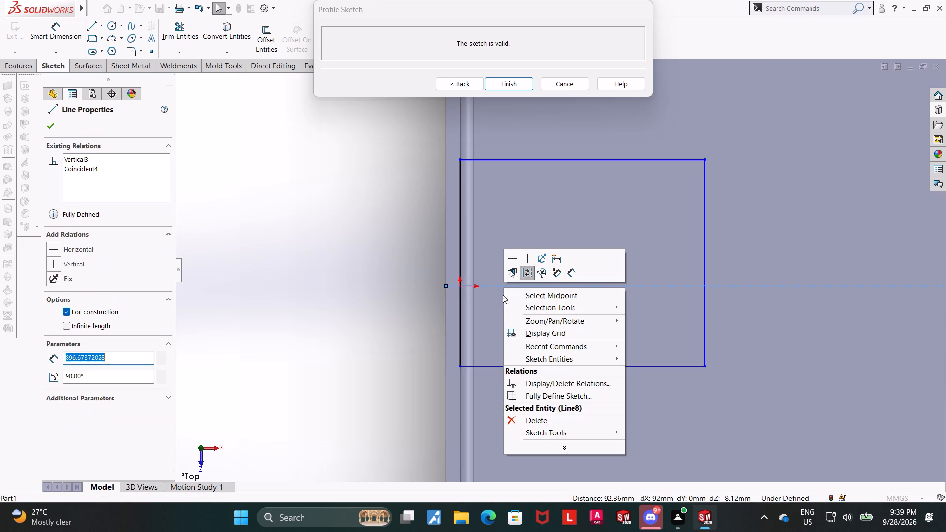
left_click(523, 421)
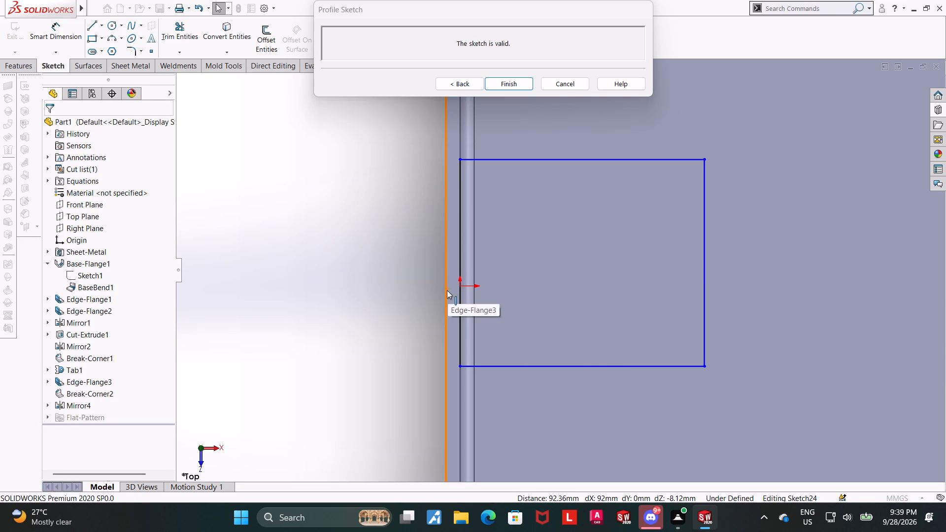
Centre the profile on the wall with a Vertical relation between the wall edge's midpoint and the profile end line's midpoint.
left_click(445, 286)
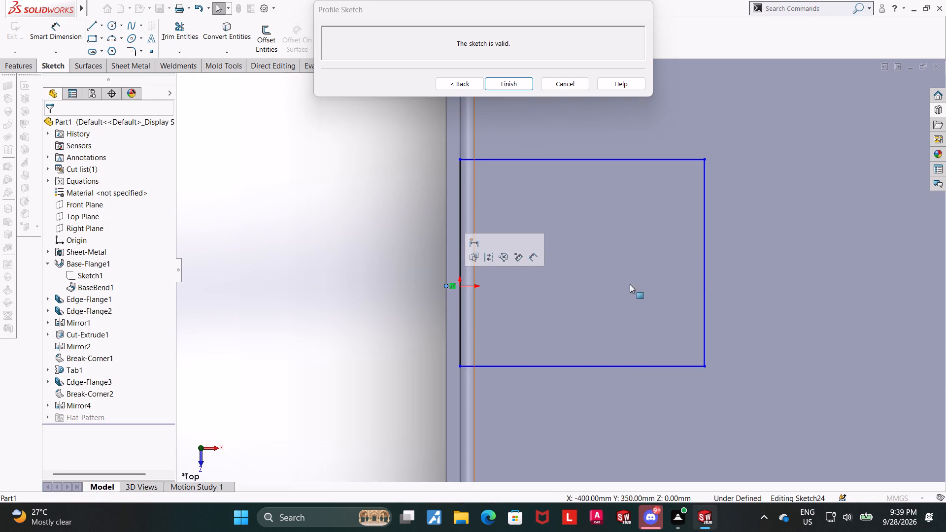
left_click(704, 263, "ctrl")
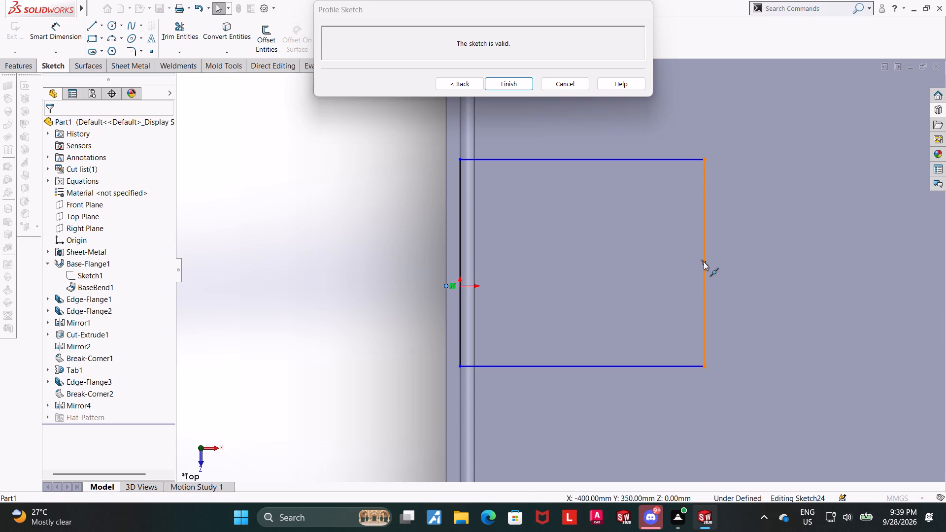
left_click(55, 299)
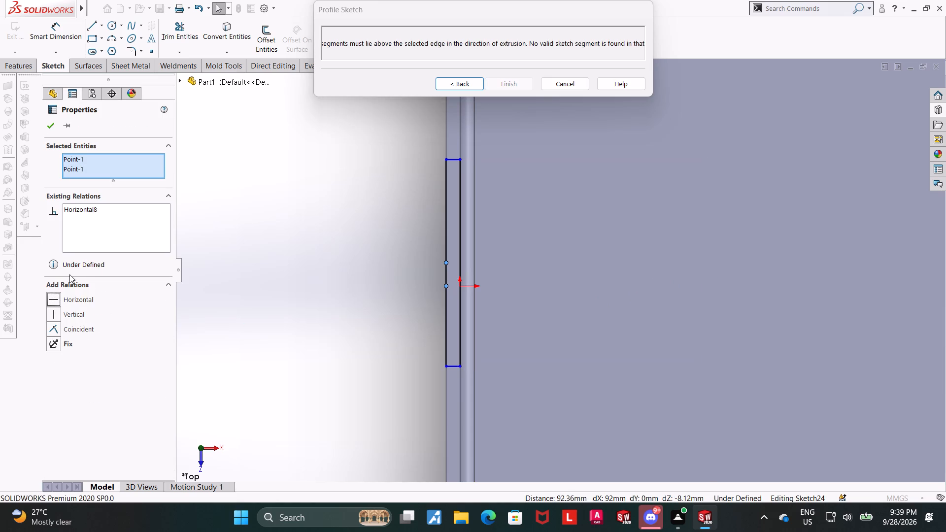
key("ctrl+z")
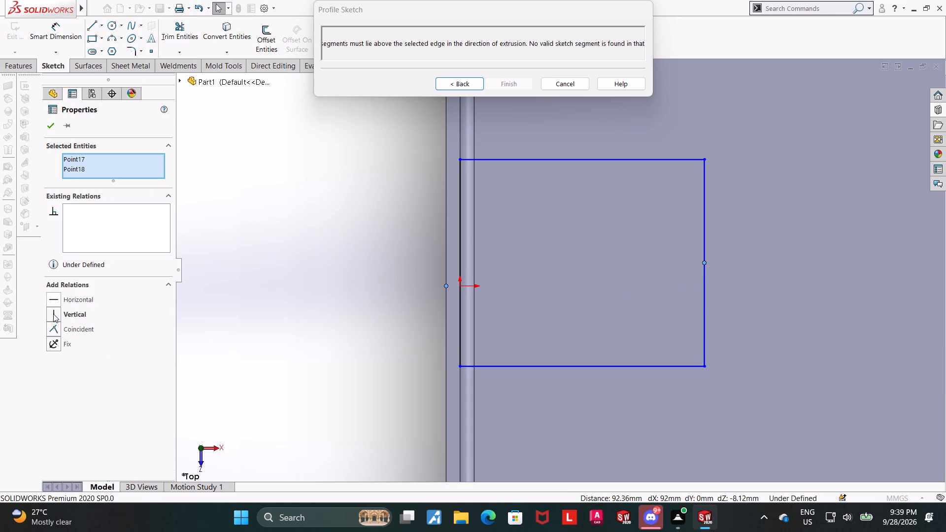
left_click(53, 314)
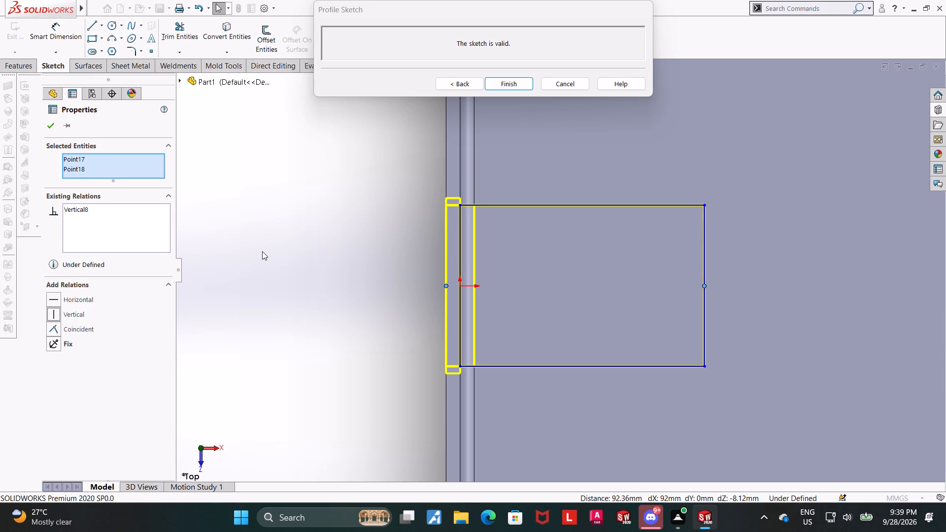
left_click(262, 250)
Dimension the profile's end line at 60 mm from the wall's outer edge.
scroll(600, 303, "up", 3)
scroll(608, 304, "down", 2)
scroll(597, 297, "up", 2)
scroll(625, 289, "down", 2)
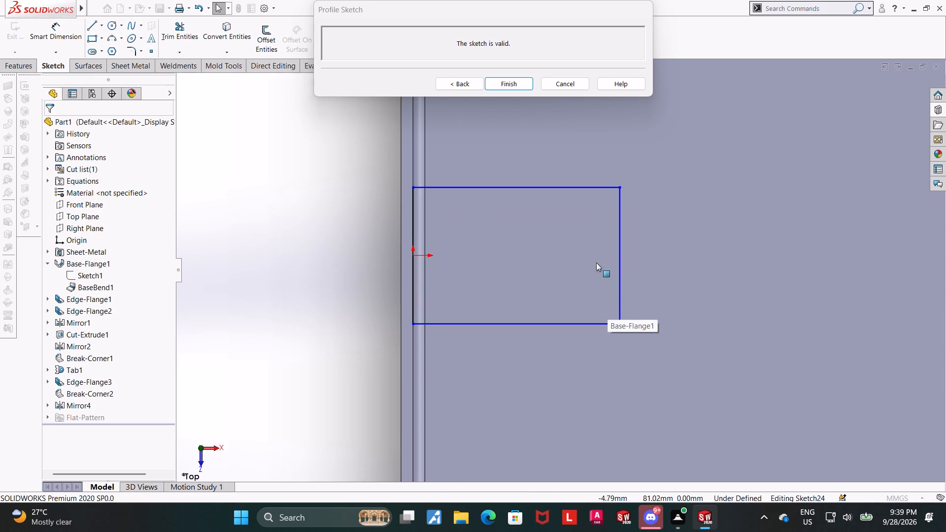
left_click(57, 30)
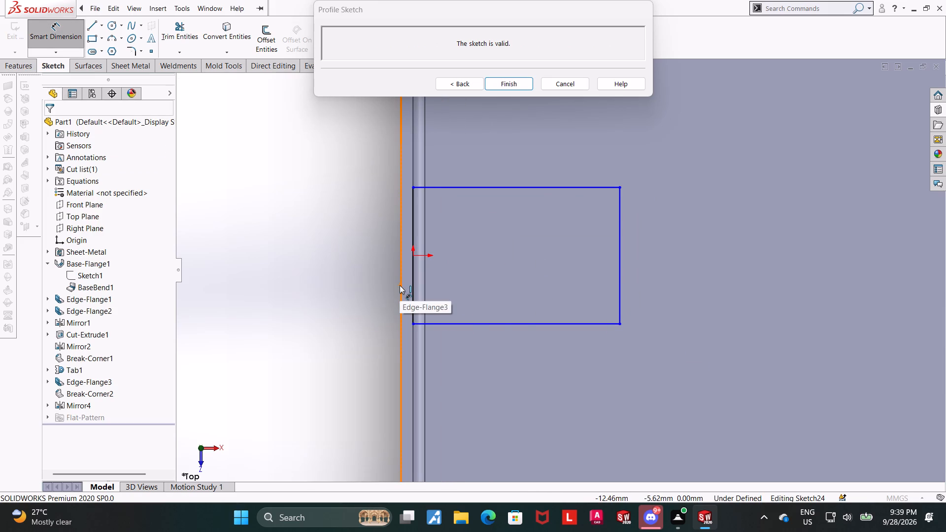
left_click(400, 285)
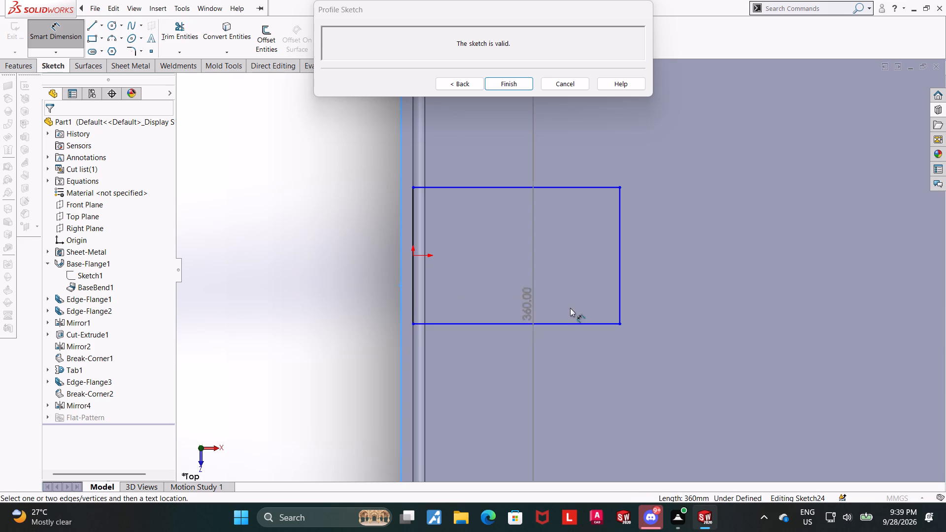
left_click(621, 290)
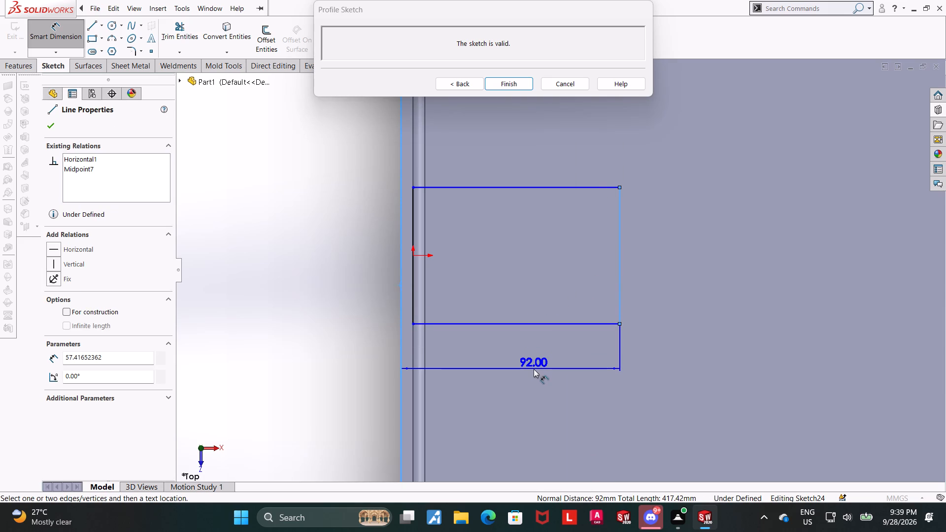
left_click(534, 368)
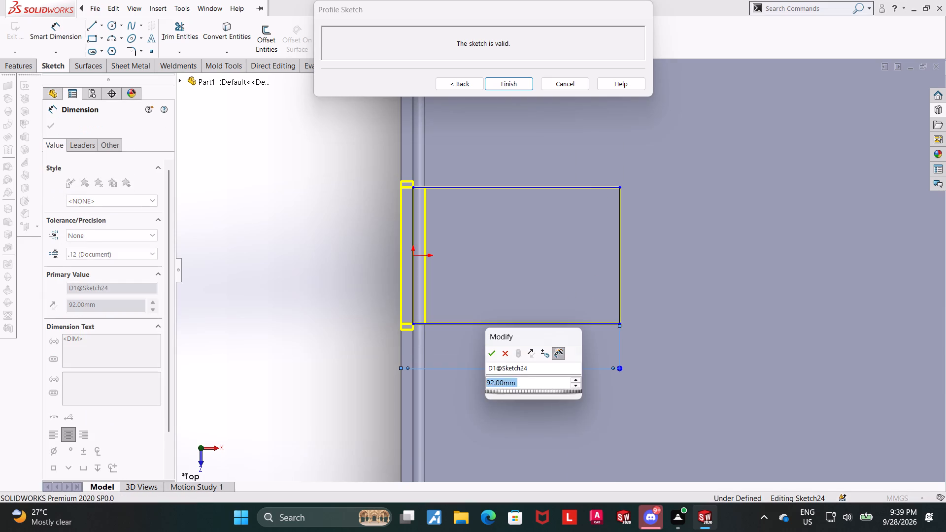
type("60")
key("Return")
key("Escape")
key("Escape")
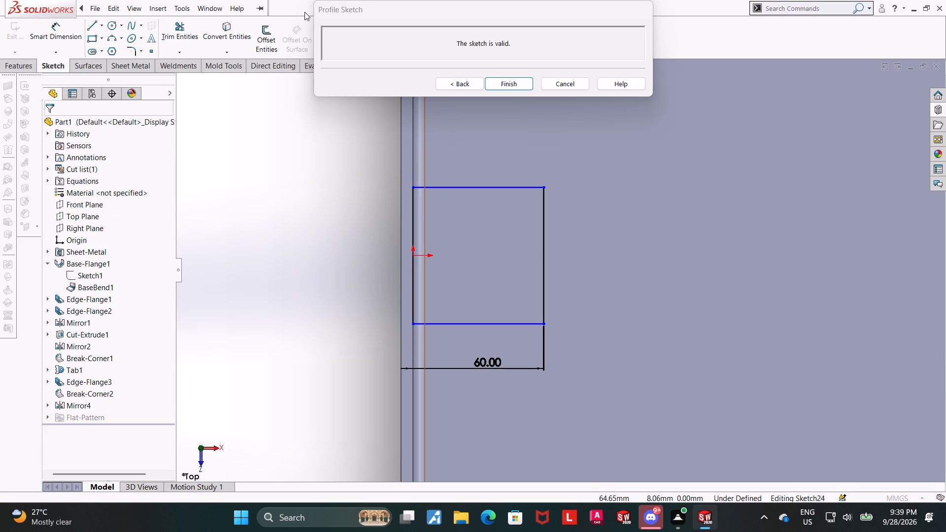
Draw a three-point arc bulging outward between the profile's two end corners, forming a semicircle of about 29 mm radius.
left_click(109, 39)
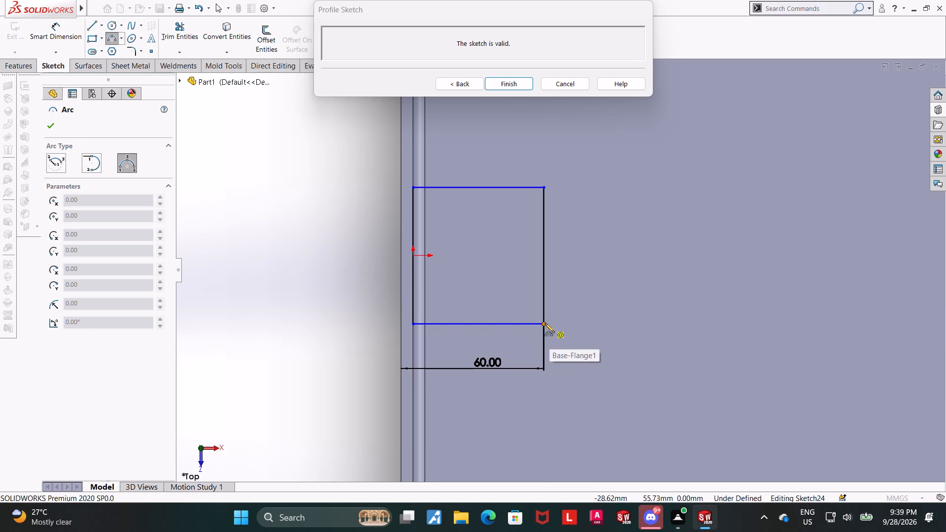
left_click(545, 323)
left_click(546, 187)
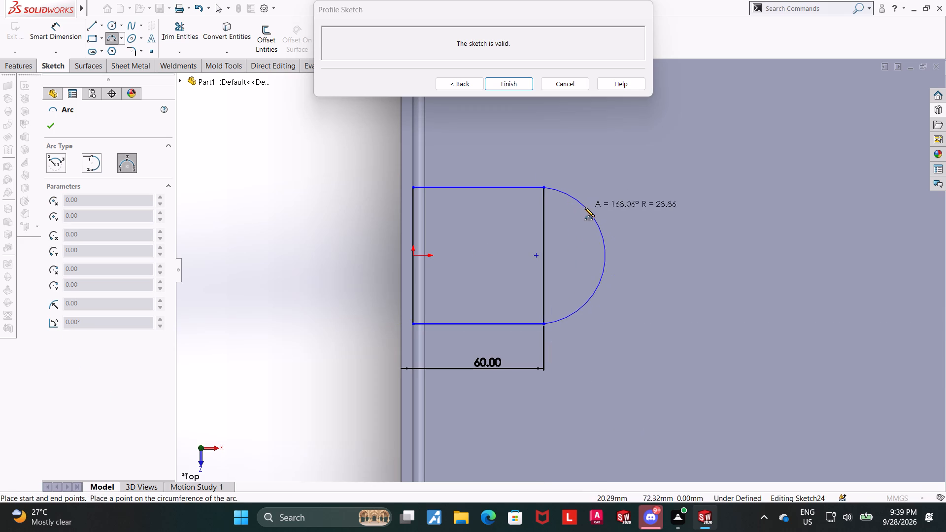
left_click(595, 210)
key("Escape")
key("Escape")
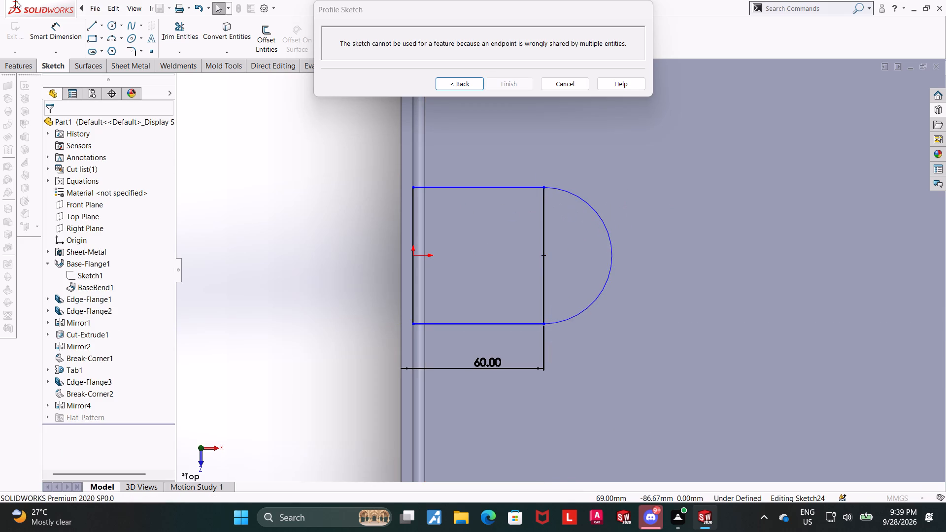
Trim away the straight end line between the arc's endpoints so the profile has a rounded end.
left_click_drag(172, 35, 176, 33)
left_click_drag(573, 260, 552, 261)
left_click_drag(582, 257, 472, 274)
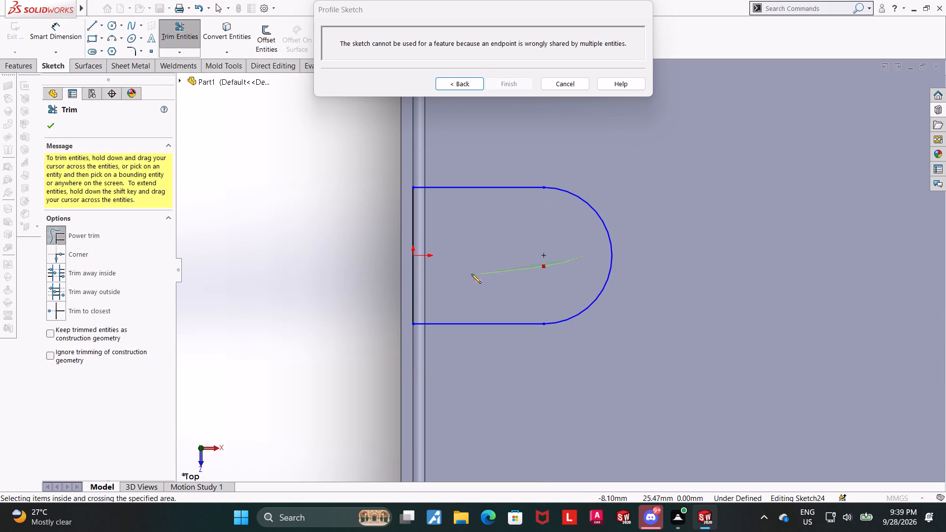
left_click_drag(472, 274, 472, 275)
key("Escape")
Sketch a circle about 25 mm in diameter centred on the rounded end's arc centre.
left_click(109, 27)
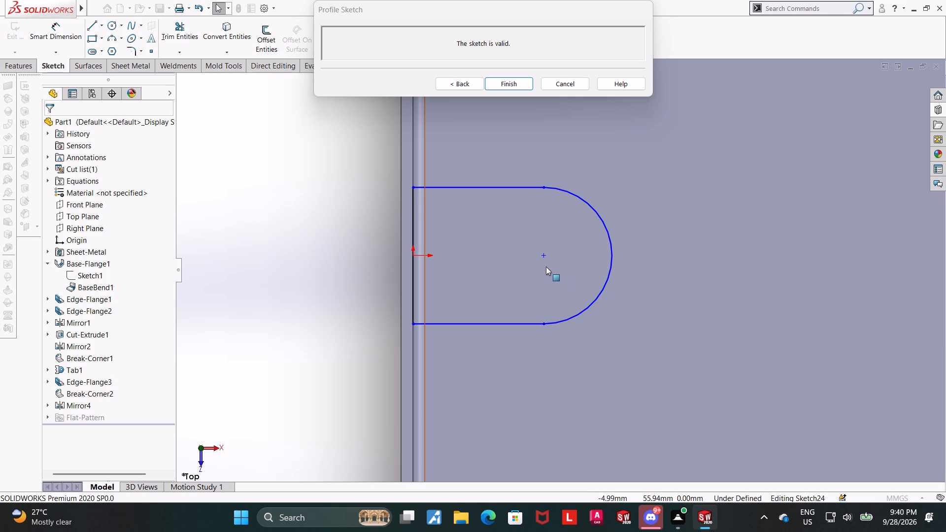
left_click(111, 27)
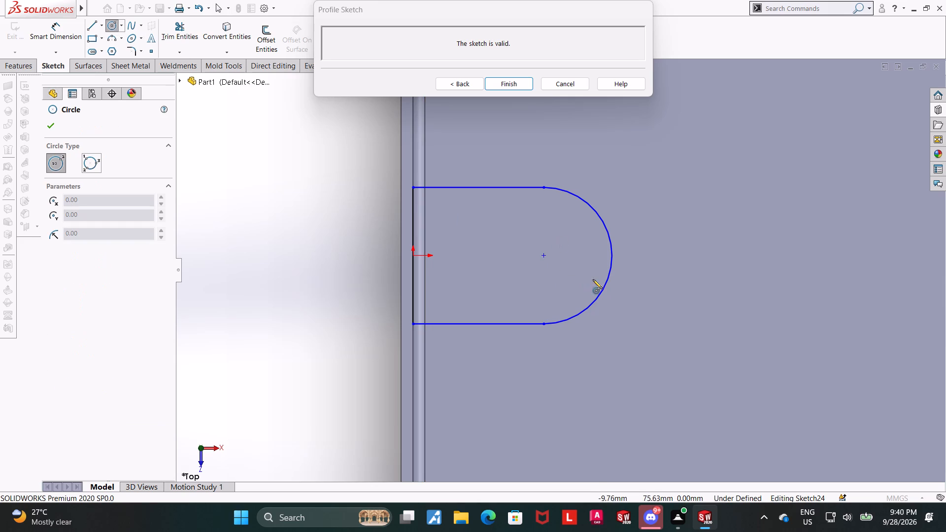
left_click(545, 256)
left_click(568, 238)
key("Escape")
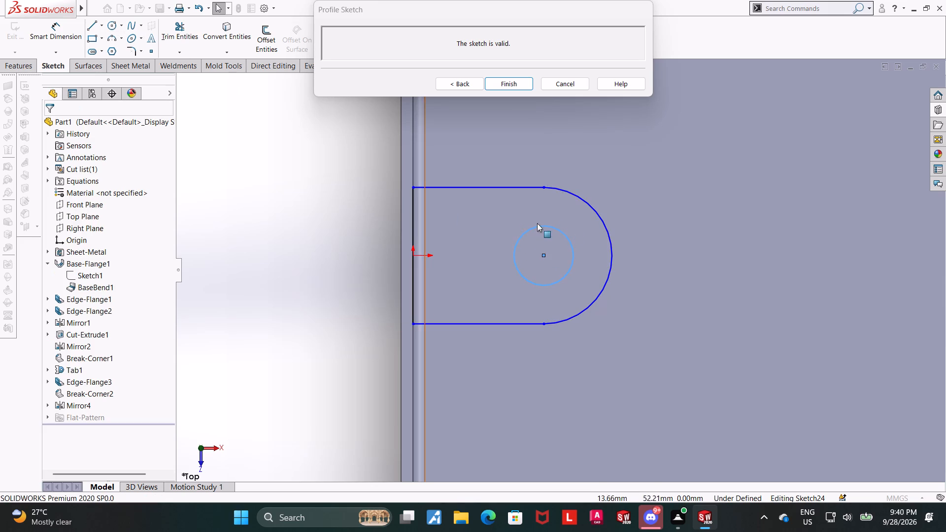
Dimension the arc's endpoint at 60 mm from the wall's outer edge.
left_click(55, 34)
left_click(543, 323)
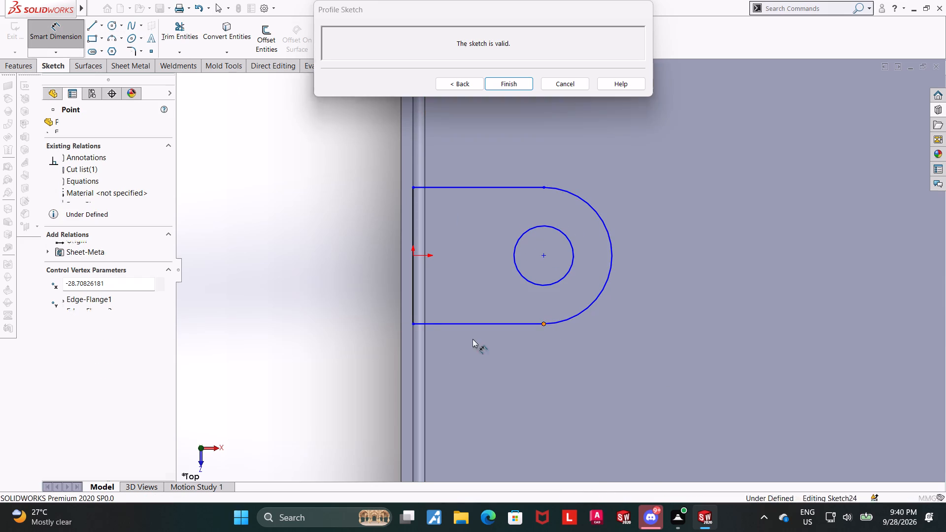
left_click(402, 344)
left_click(451, 361)
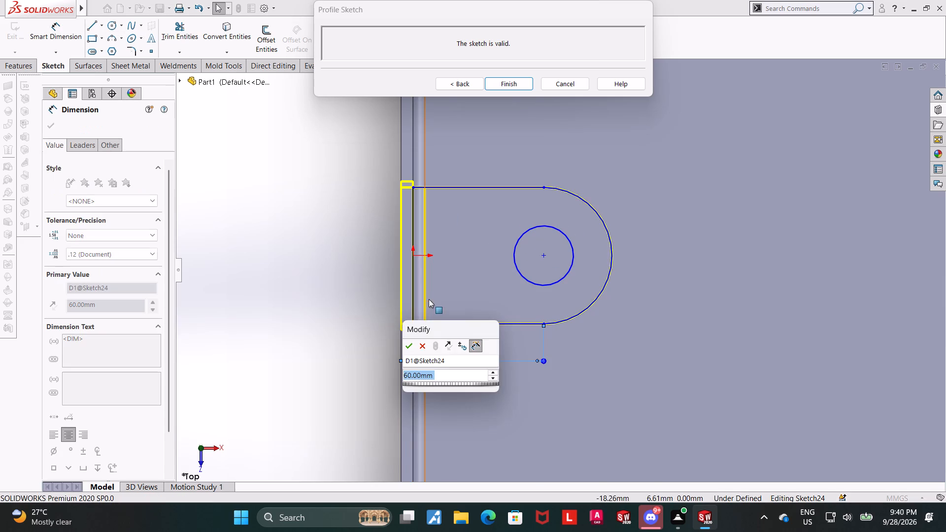
left_click(413, 346)
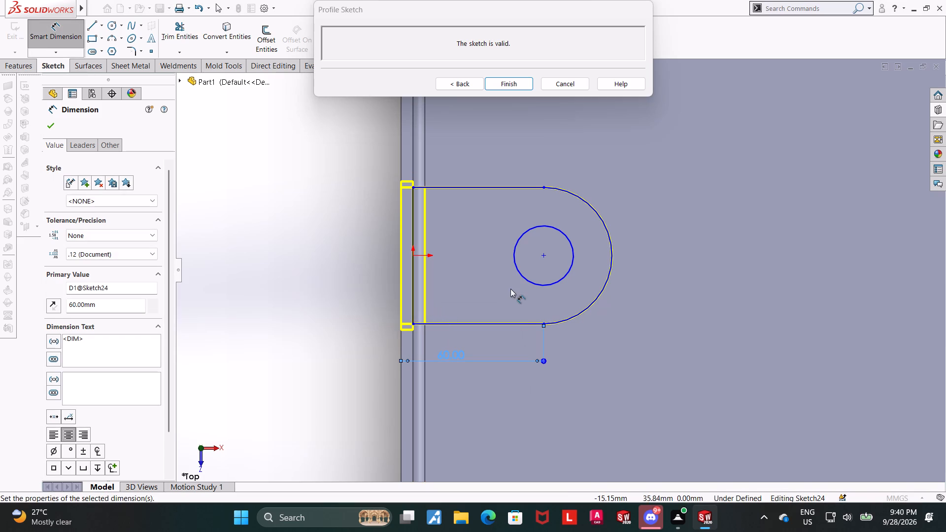
Dimension the circle inside the rounded end with a diameter of 25 mm.
left_click(571, 260)
left_click(472, 246)
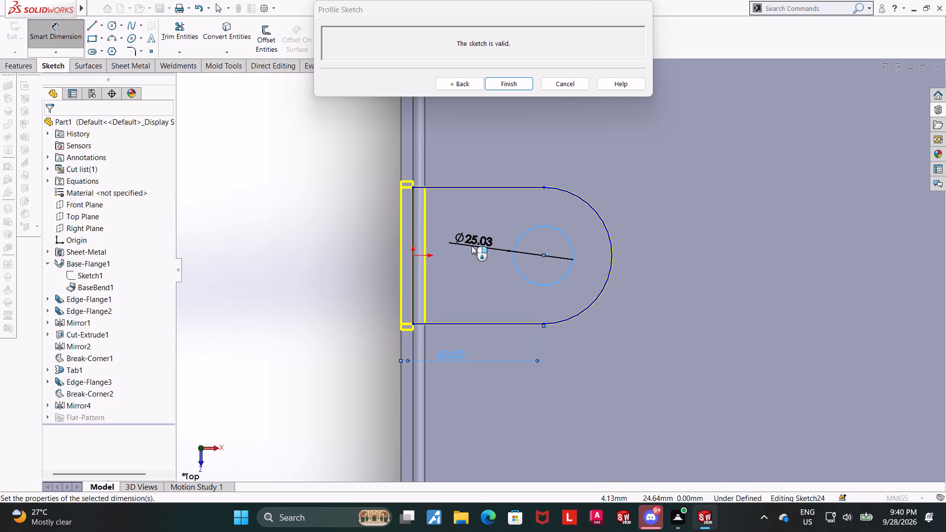
type("25")
key("Return")
key("Escape")
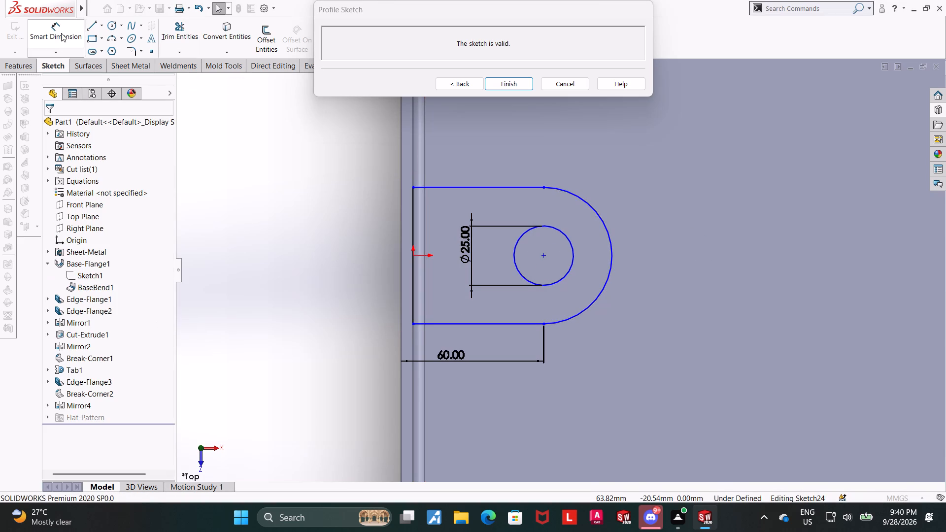
Dimension the arc of the tab profile's rounded end with a radius of 40 mm.
left_click(61, 33)
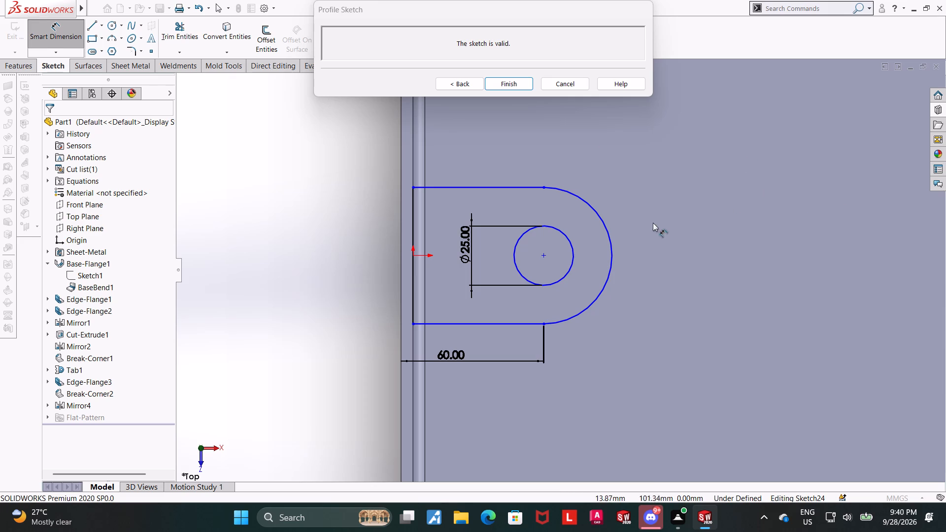
left_click(608, 230)
left_click(639, 207)
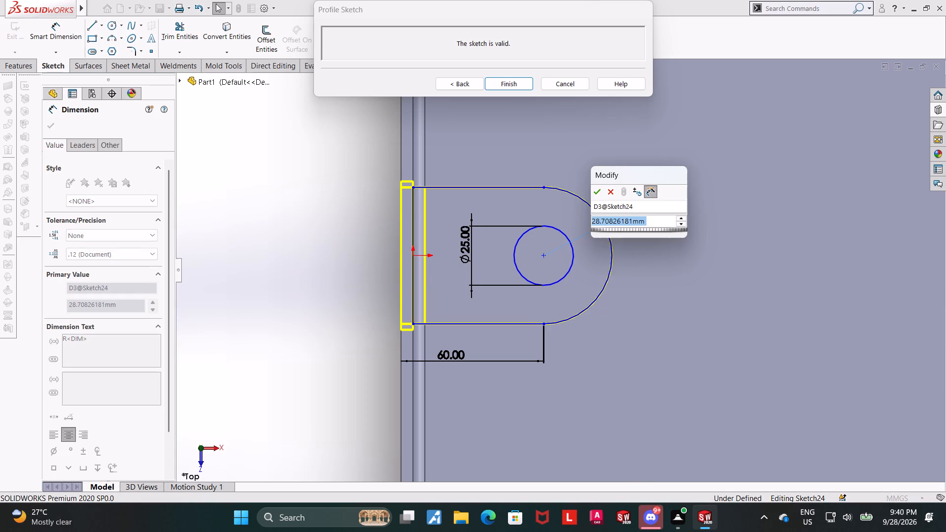
type("40")
key("Return")
key("Escape")
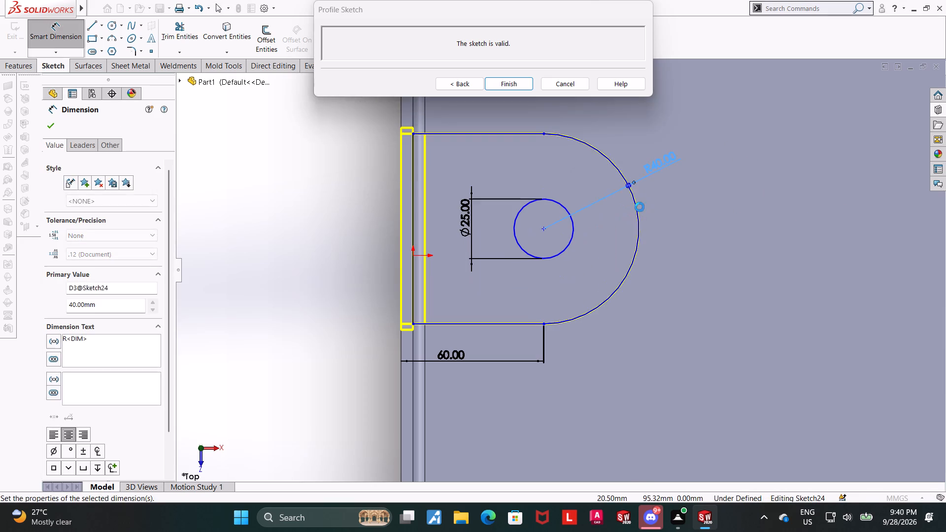
Add a Vertical relation between the arc's centre point and the midpoint of the wall's outer edge.
scroll(495, 453, "up", 1)
scroll(551, 221, "down", 2)
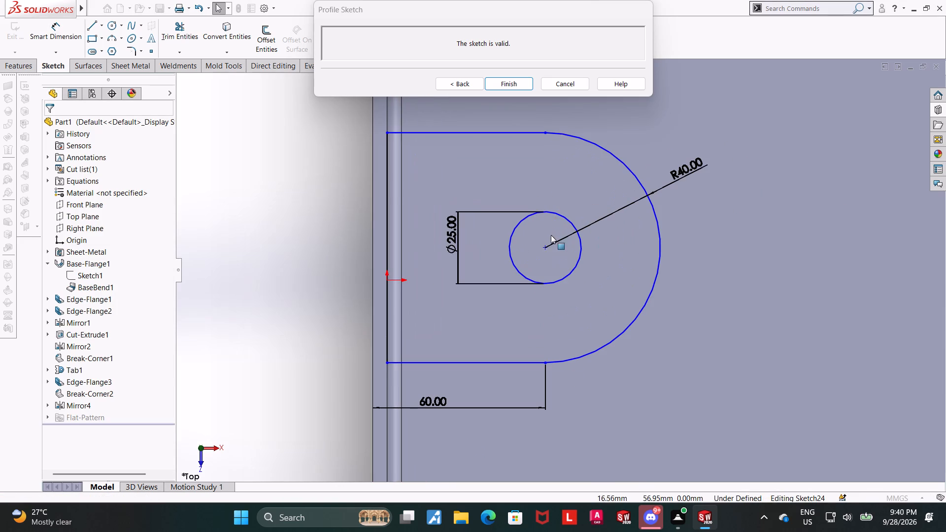
left_click(546, 247)
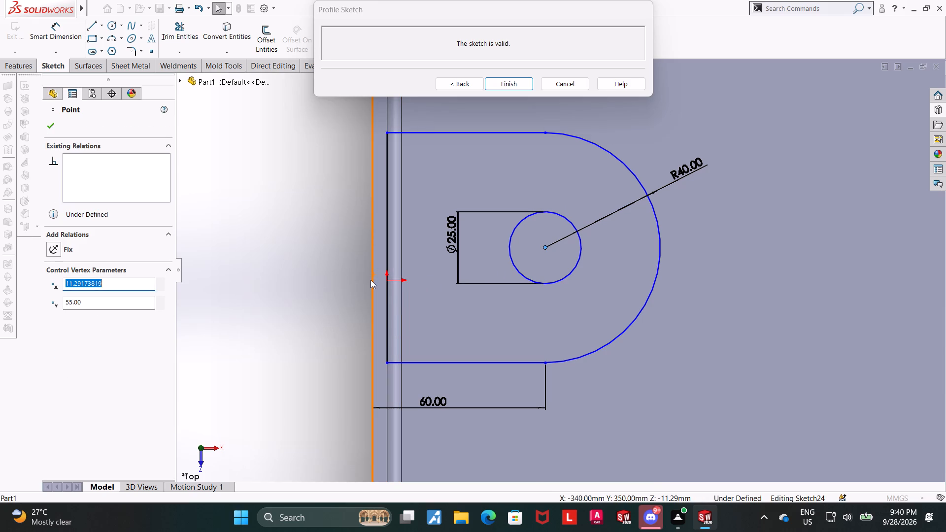
left_click(372, 280, "ctrl")
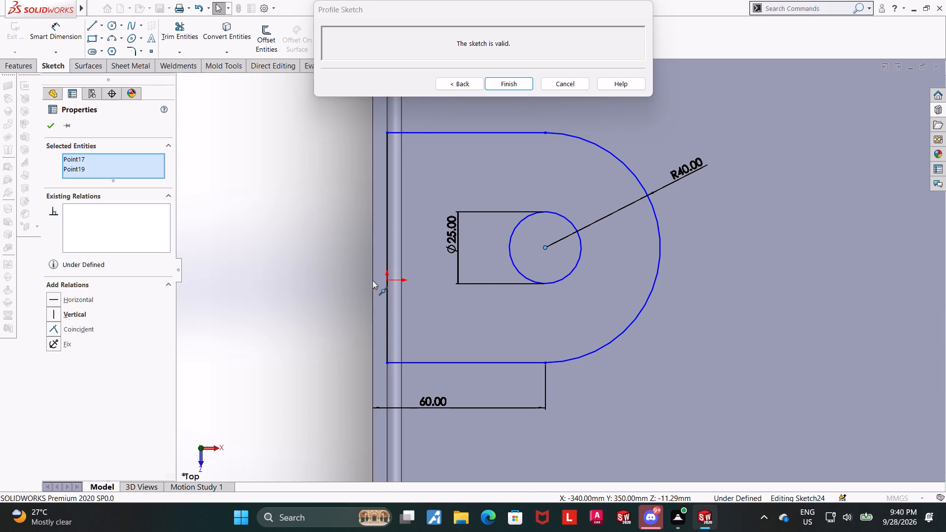
left_click(53, 313)
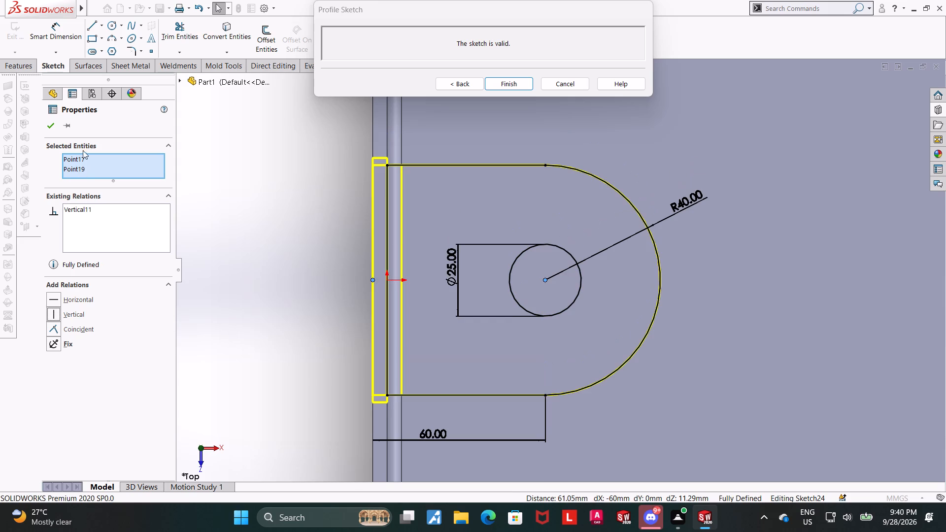
left_click(49, 130)
Leave the profile sketch and create the edge flange with the rounded, holed profile on the end wall's top edge.
scroll(287, 297, "up", 2)
scroll(752, 304, "up", 2)
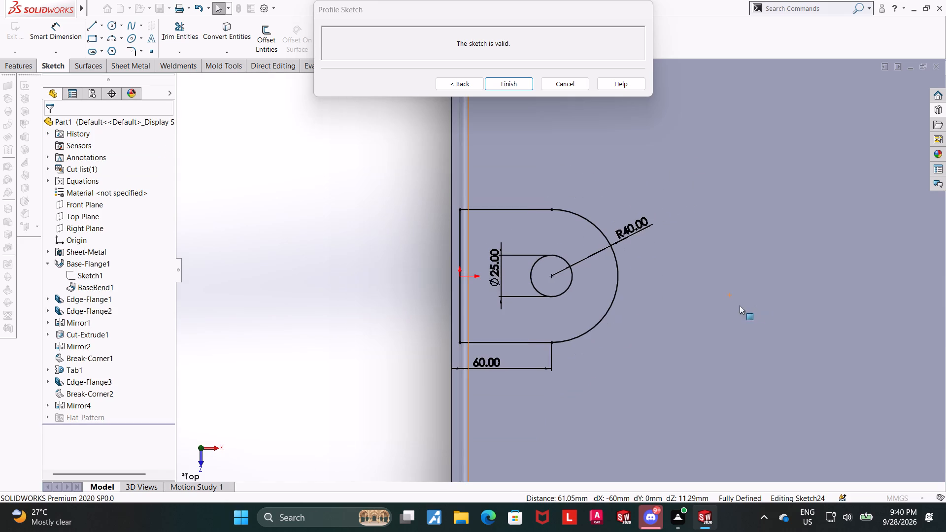
scroll(642, 304, "down", 2)
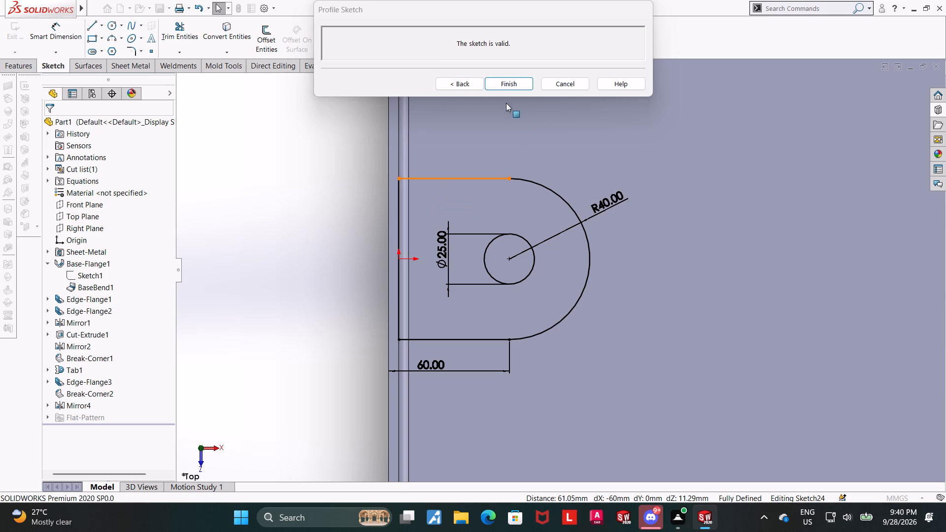
left_click(457, 82)
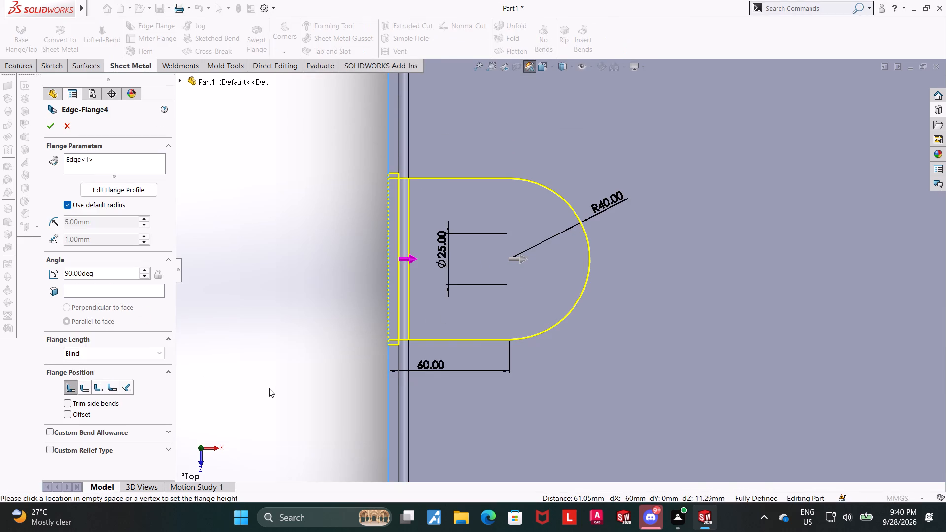
middle_click_drag(270, 389, 274, 189)
scroll(335, 290, "up", 5)
middle_click(374, 329)
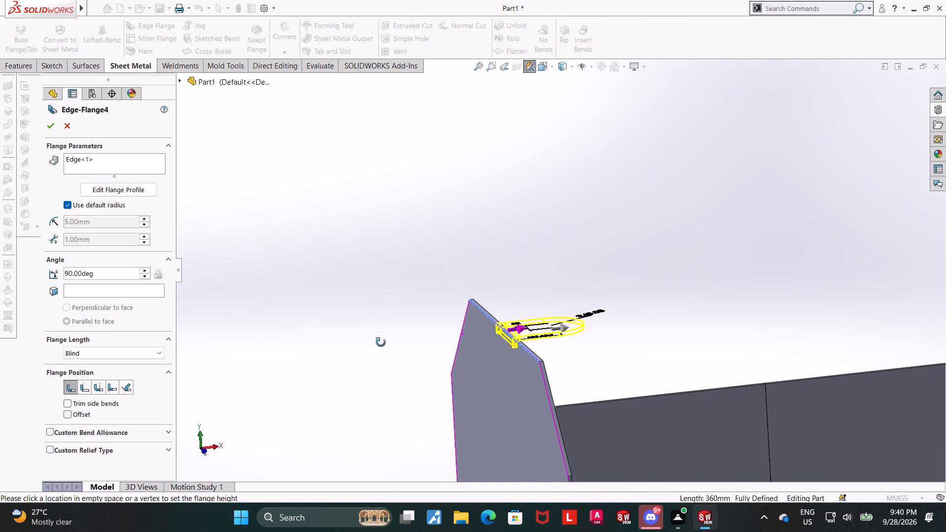
scroll(657, 352, "down", 1)
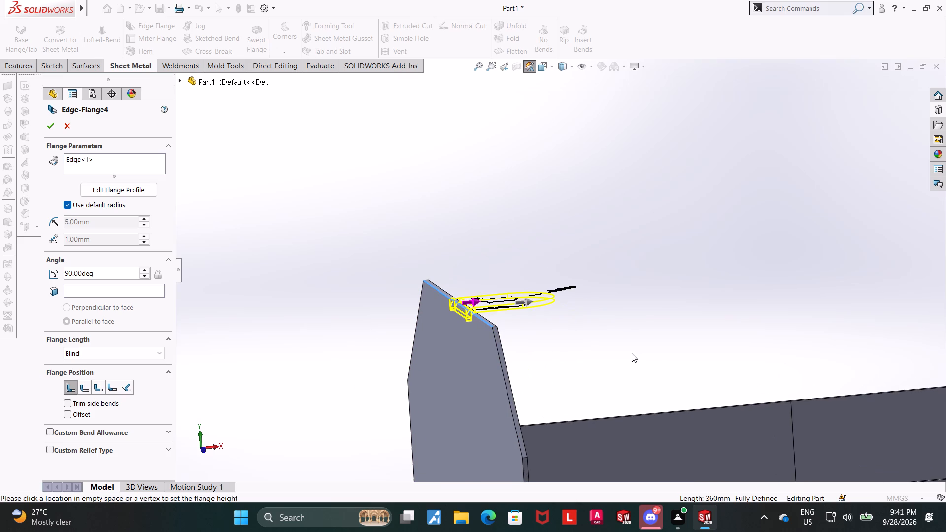
scroll(632, 353, "down", 1)
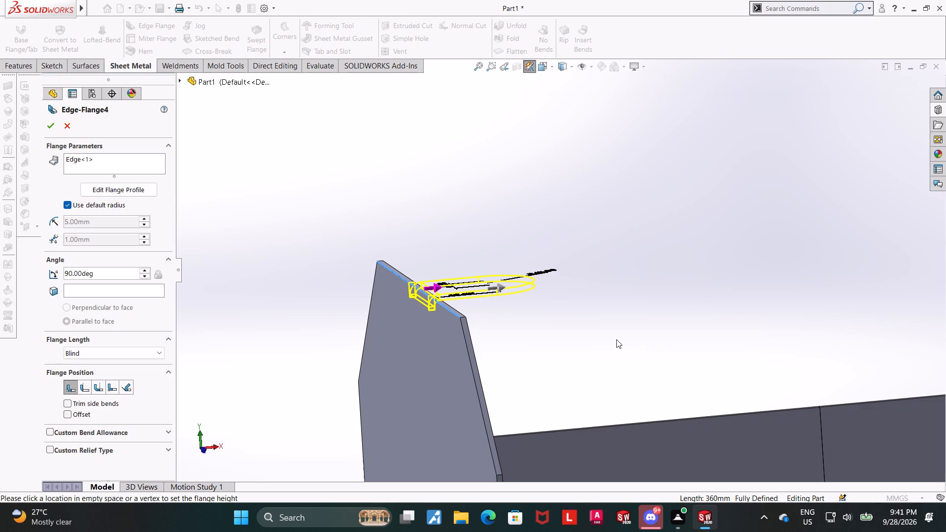
scroll(536, 319, "up", 4)
middle_click_drag(613, 244, 584, 274)
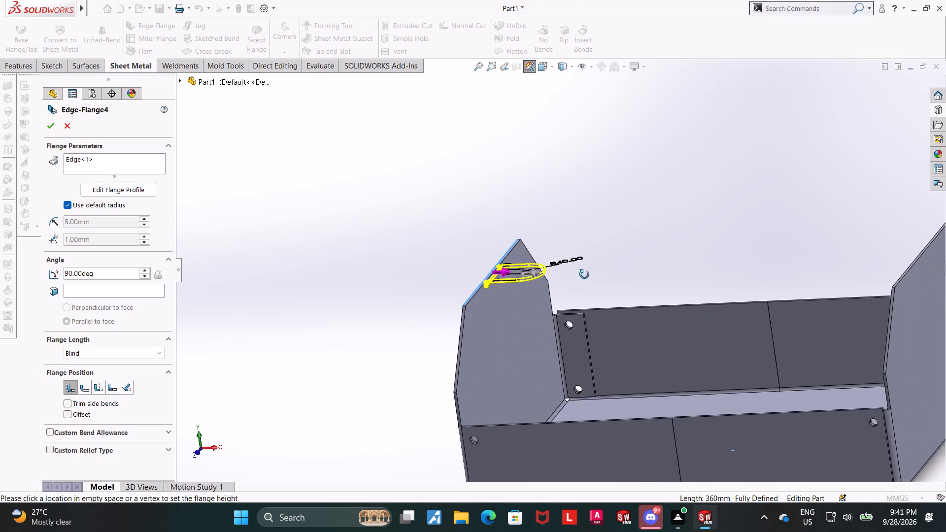
middle_click_drag(584, 274, 600, 298)
scroll(609, 300, "up", 4)
middle_click_drag(615, 249, 614, 310)
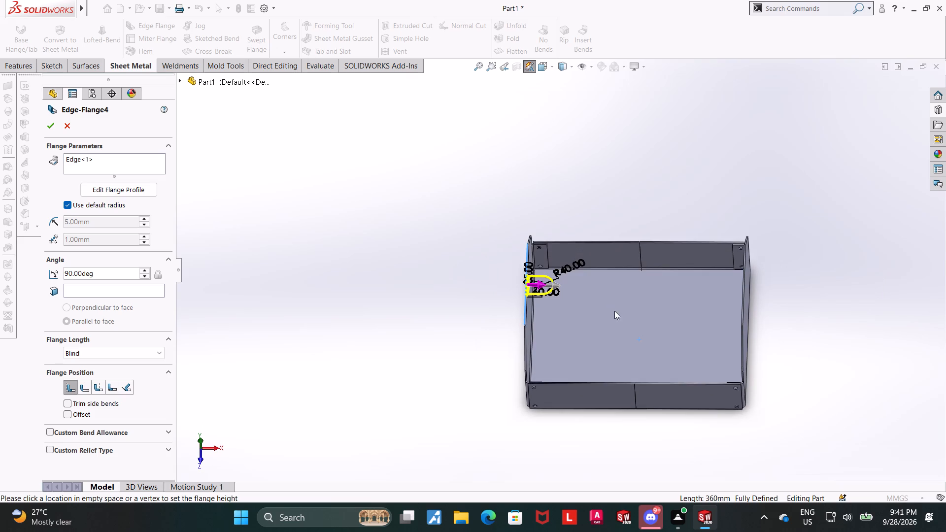
scroll(609, 282, "down", 1)
scroll(573, 262, "down", 2)
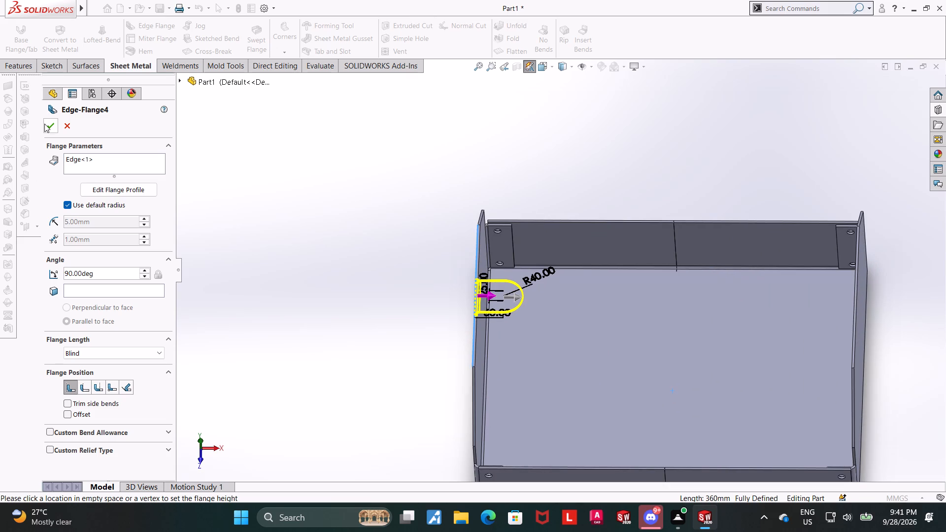
left_click(44, 124)
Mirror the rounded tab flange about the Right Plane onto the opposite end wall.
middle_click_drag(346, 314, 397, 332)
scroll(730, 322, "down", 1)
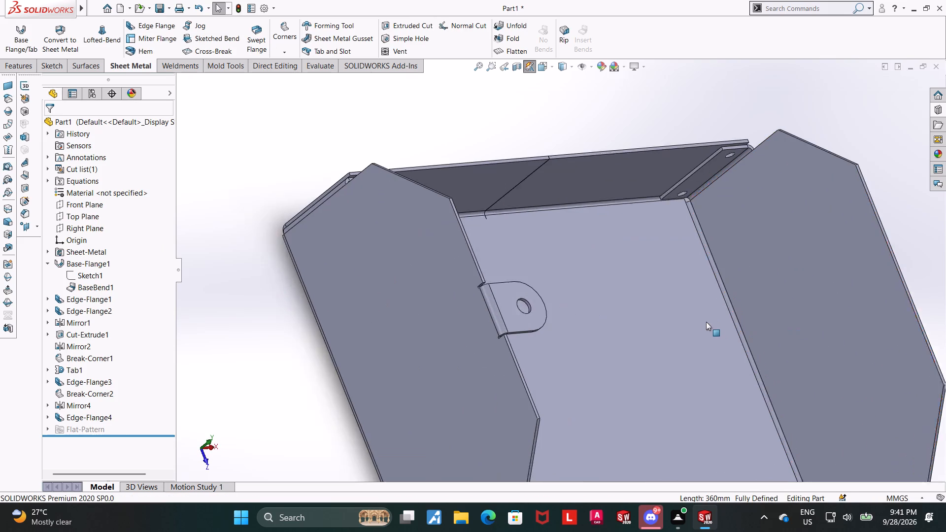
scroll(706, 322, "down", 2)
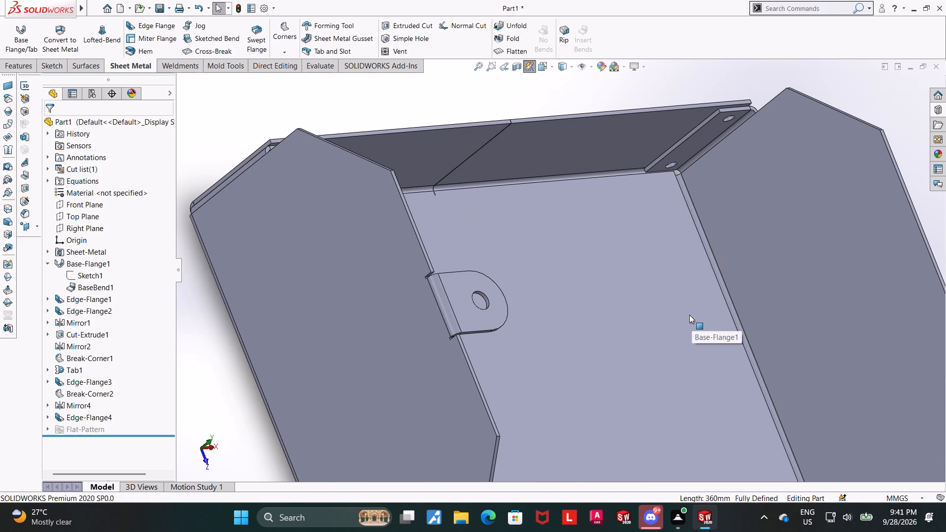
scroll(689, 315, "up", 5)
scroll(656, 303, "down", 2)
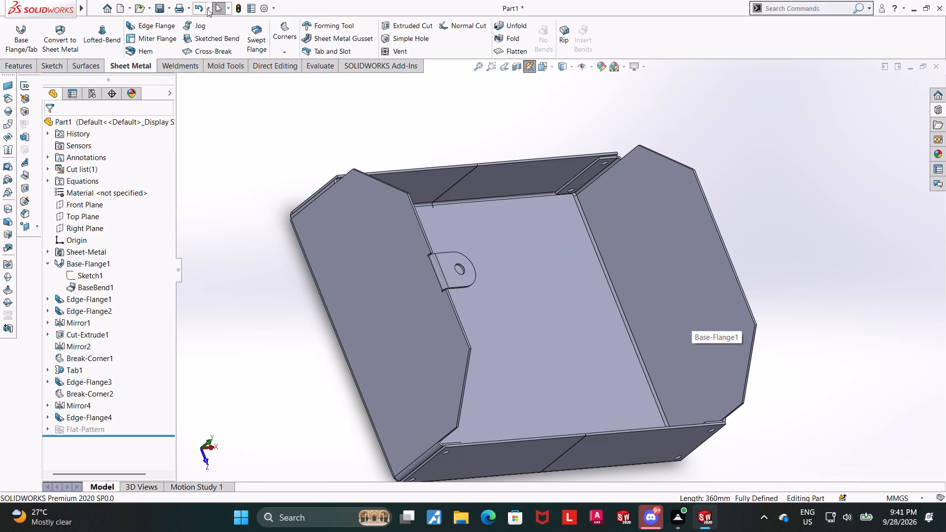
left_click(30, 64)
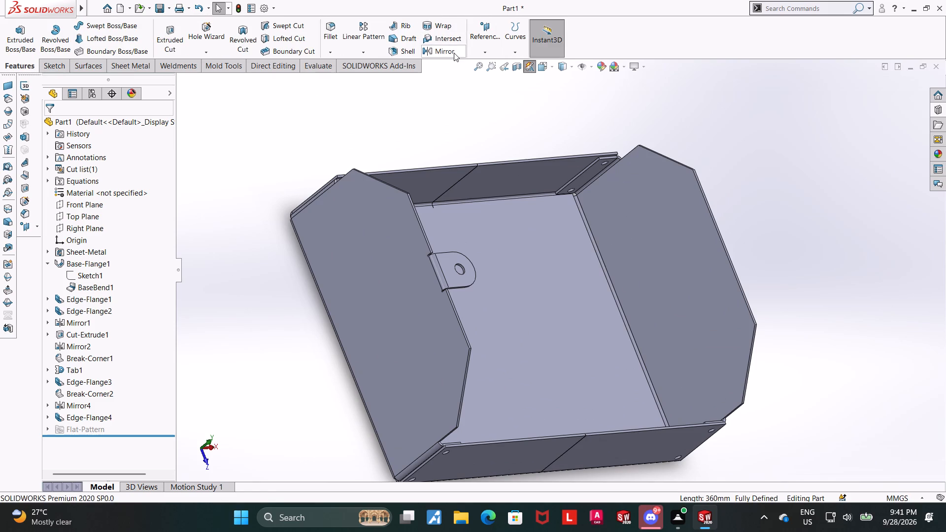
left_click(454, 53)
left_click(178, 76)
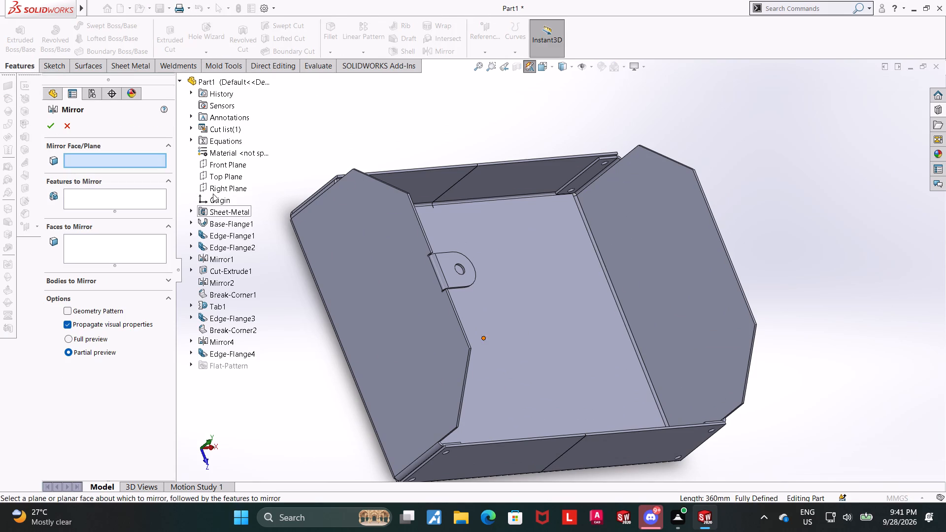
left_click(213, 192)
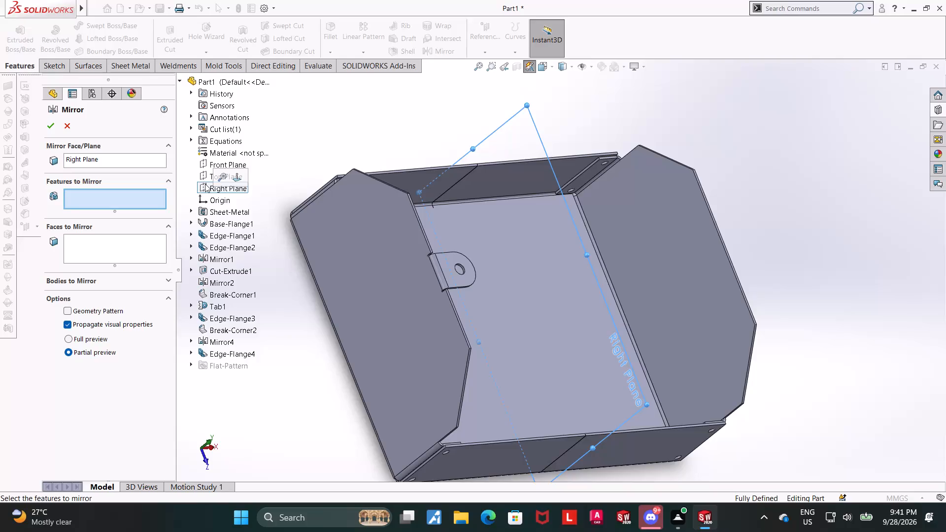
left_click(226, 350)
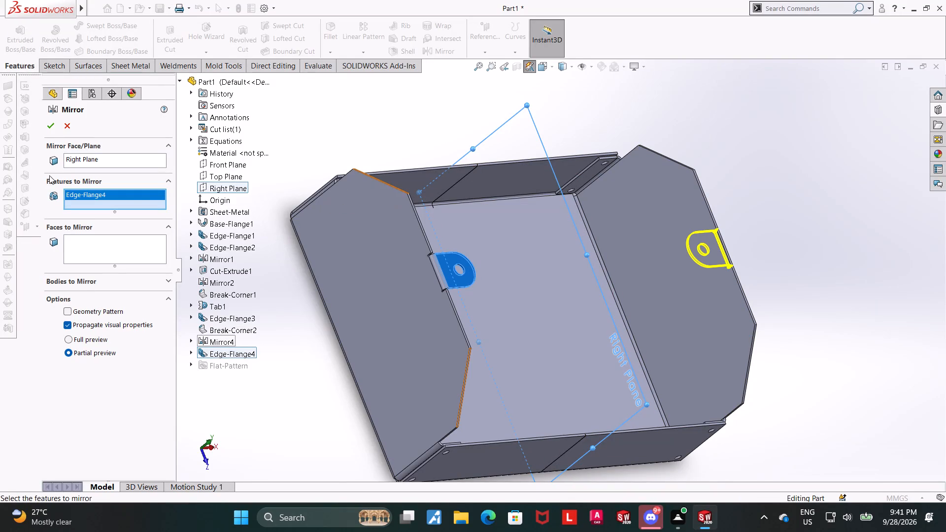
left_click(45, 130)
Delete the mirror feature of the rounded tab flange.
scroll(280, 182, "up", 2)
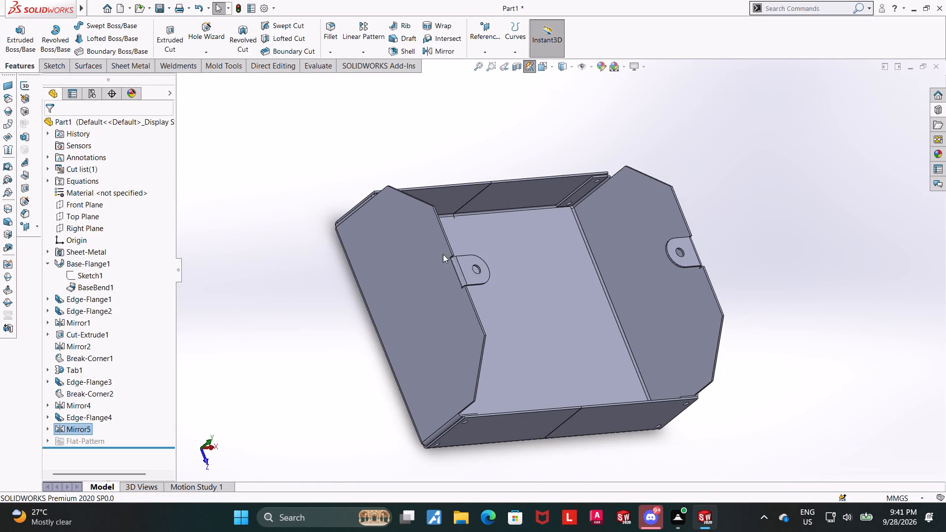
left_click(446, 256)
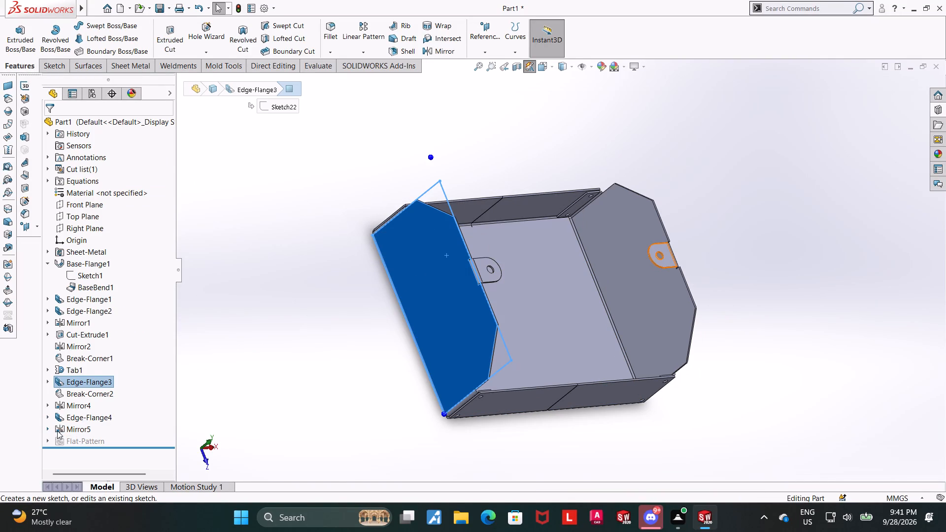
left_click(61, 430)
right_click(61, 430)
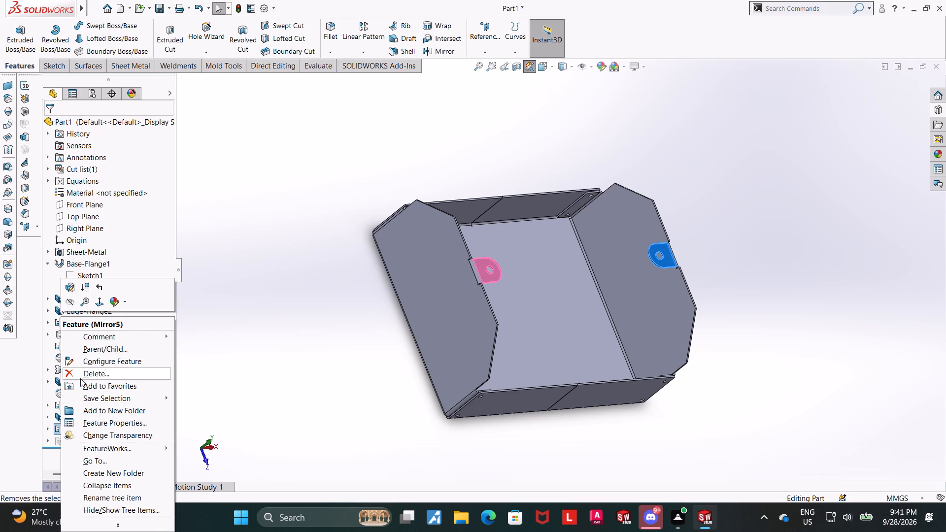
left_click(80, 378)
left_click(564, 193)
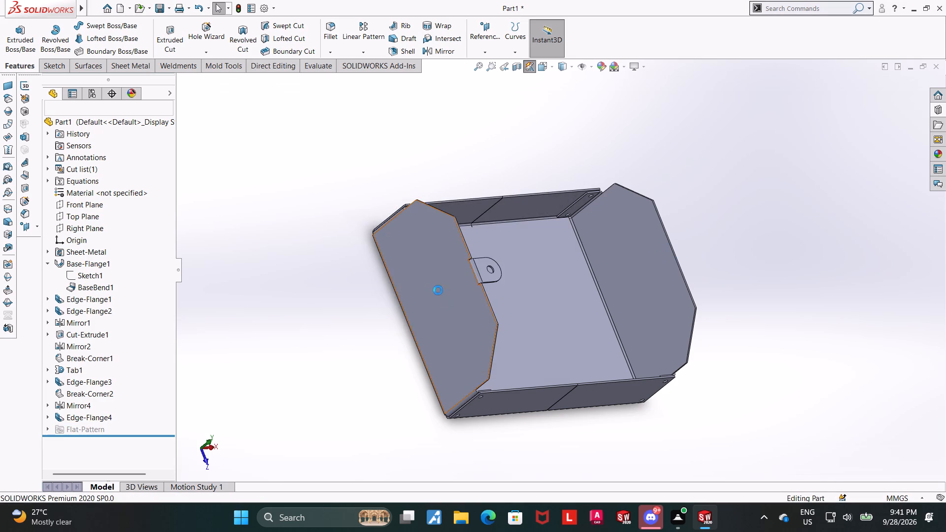
On the end wall's outer face, sketch two circles level with each other below the tab, the first about 41 mm in diameter.
left_click(449, 284)
left_click(496, 258)
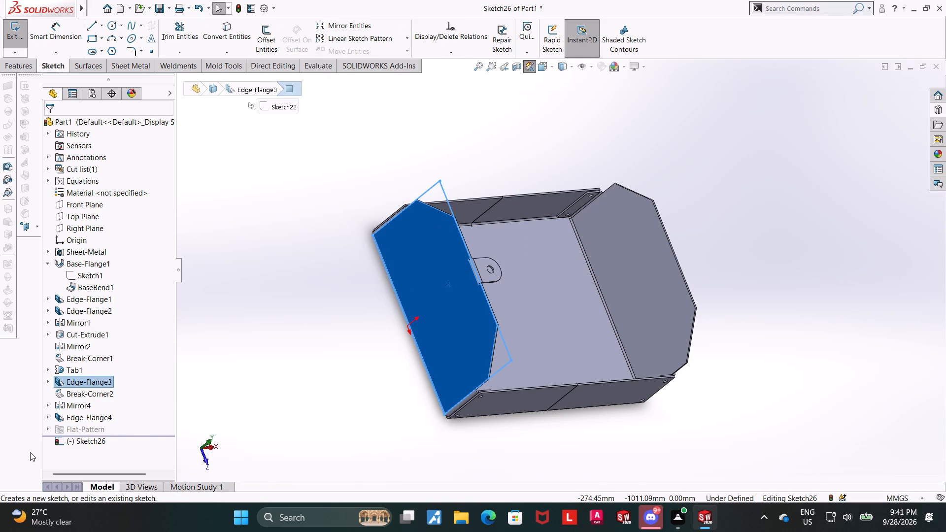
left_click(77, 446)
left_click(107, 430)
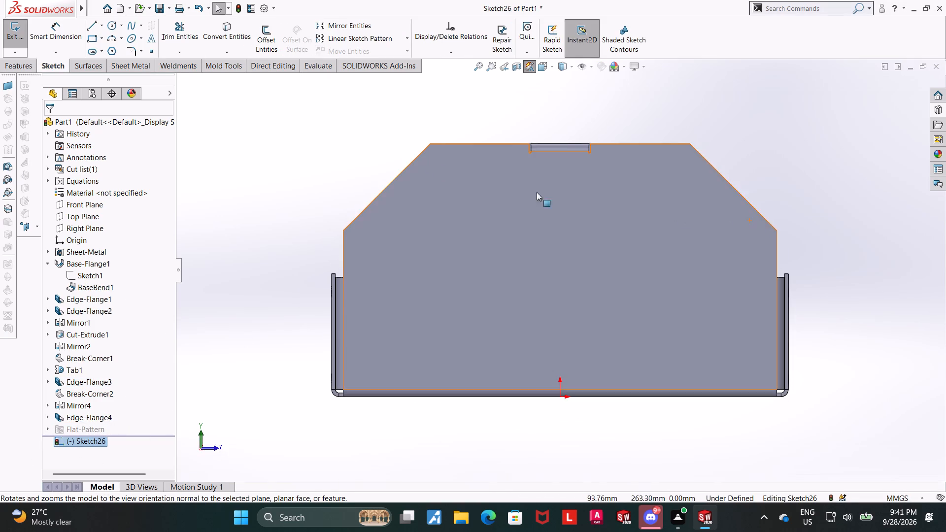
left_click(115, 28)
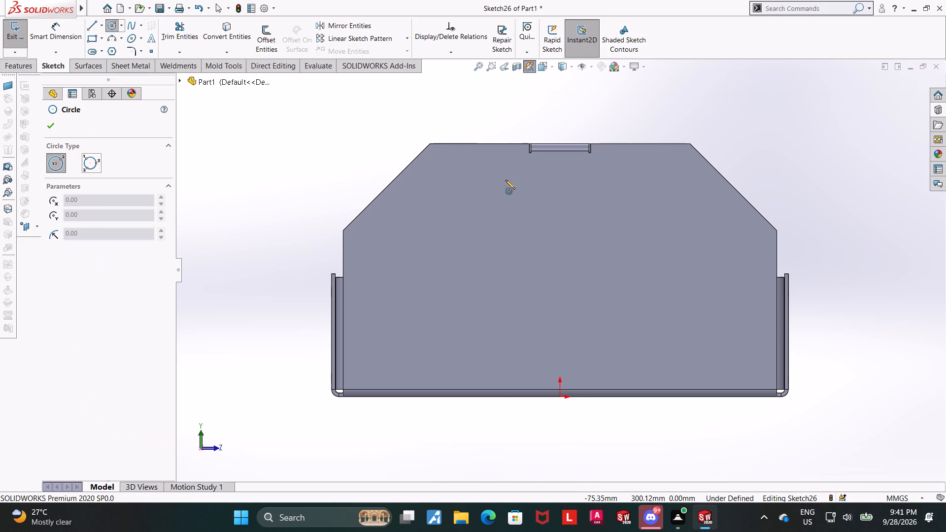
left_click(506, 180)
left_click(519, 174)
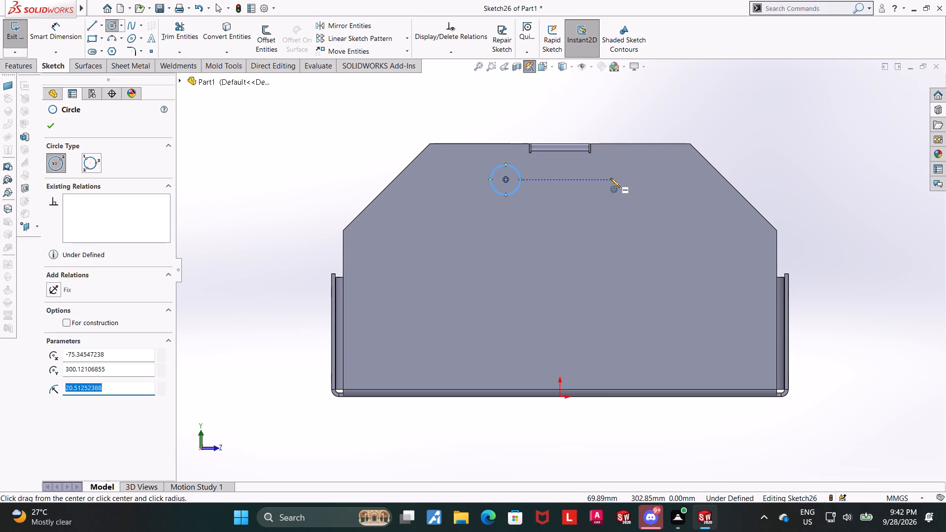
left_click(603, 178)
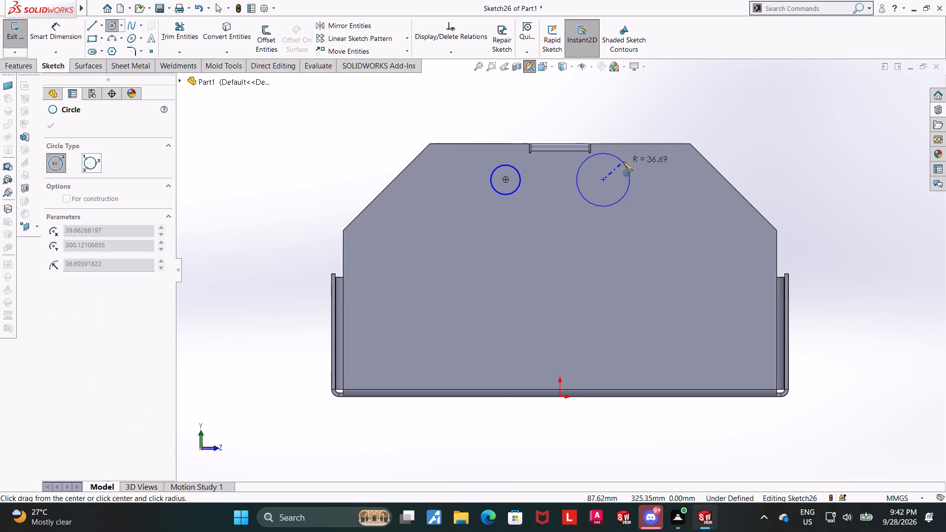
left_click(614, 172)
key("Escape")
Dimension the larger of the two circles with a diameter of 15 mm.
left_click(44, 29)
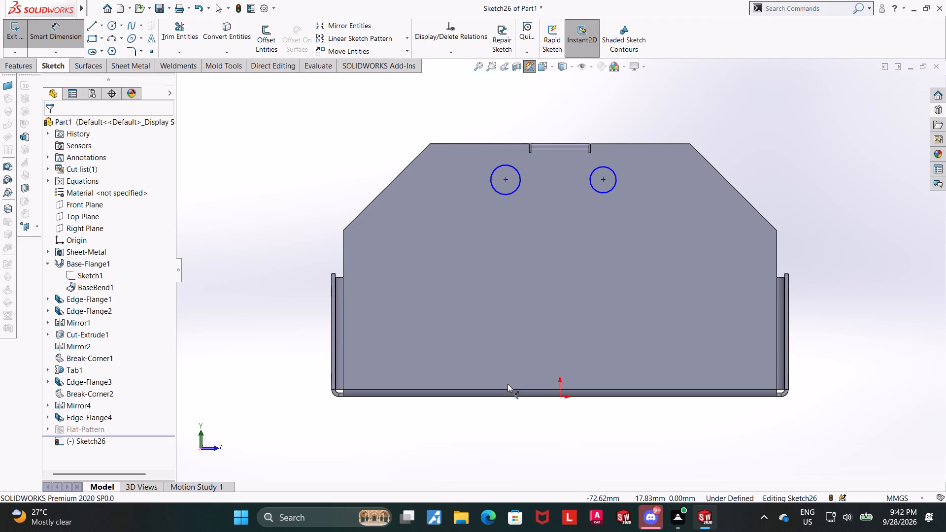
left_click(515, 191)
left_click(517, 226)
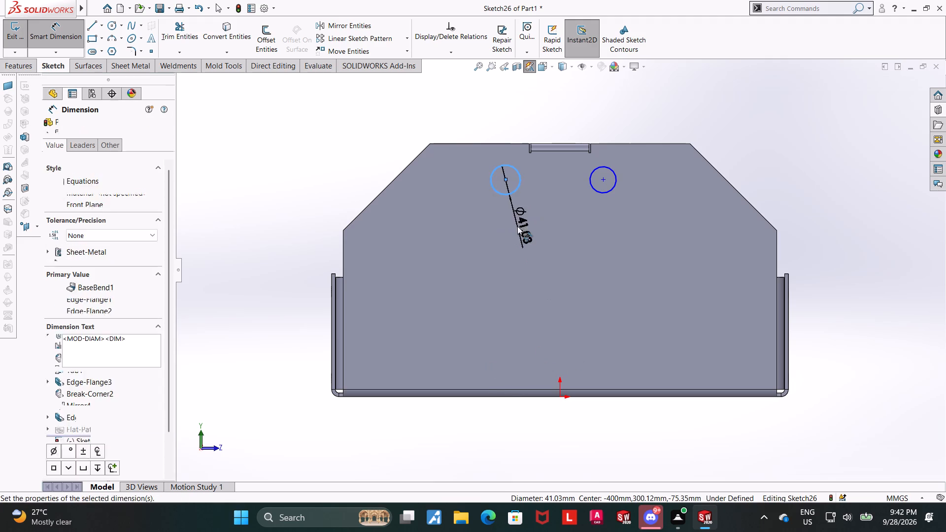
type("15")
key("Return")
key("Escape")
key("Escape")
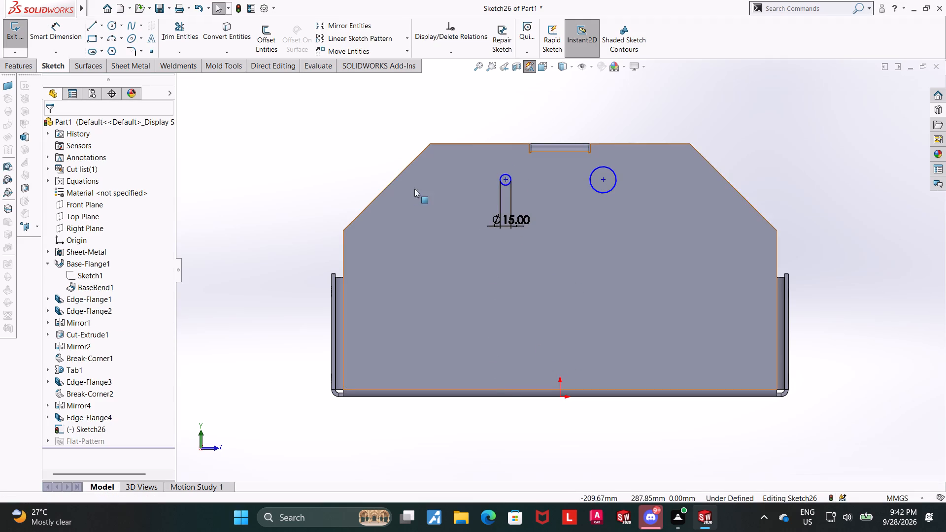
Add an Equal relation between the two circles on the end wall sketch.
scroll(517, 181, "down", 1)
left_click(503, 192)
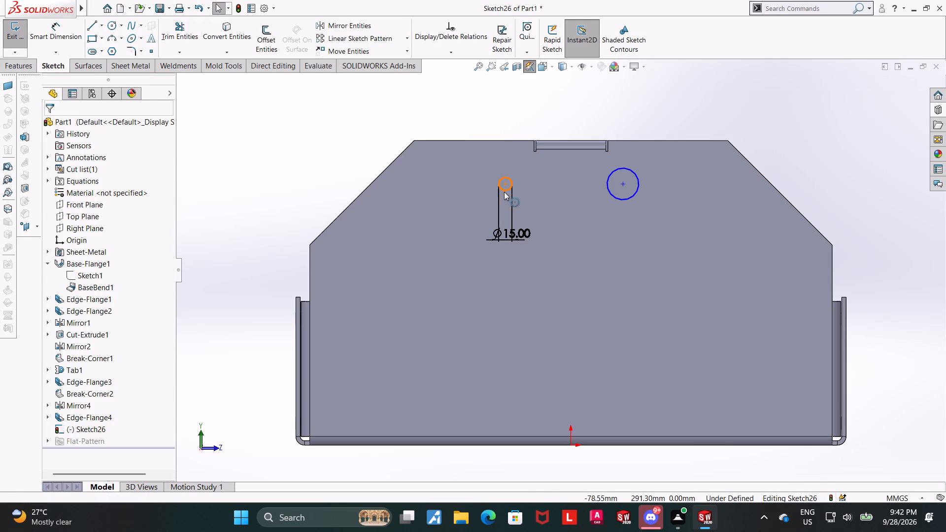
left_click(619, 198, "ctrl")
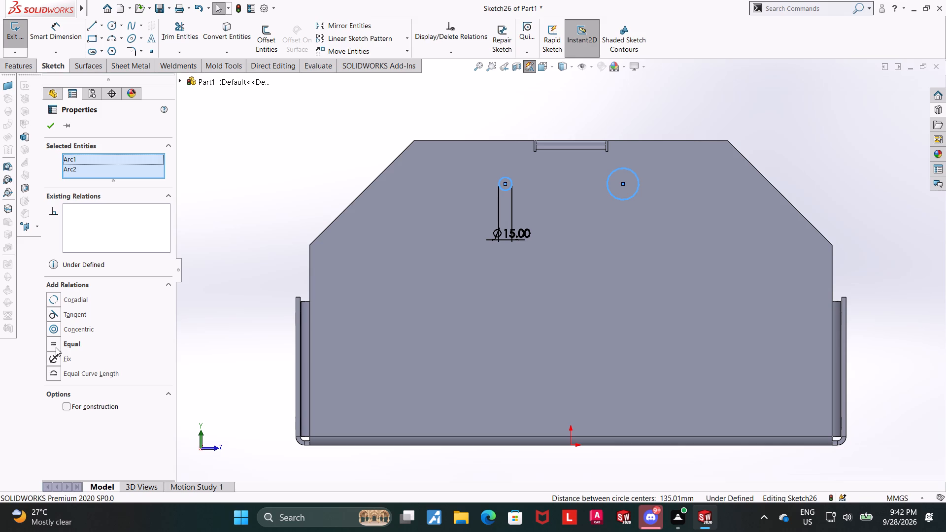
left_click(56, 347)
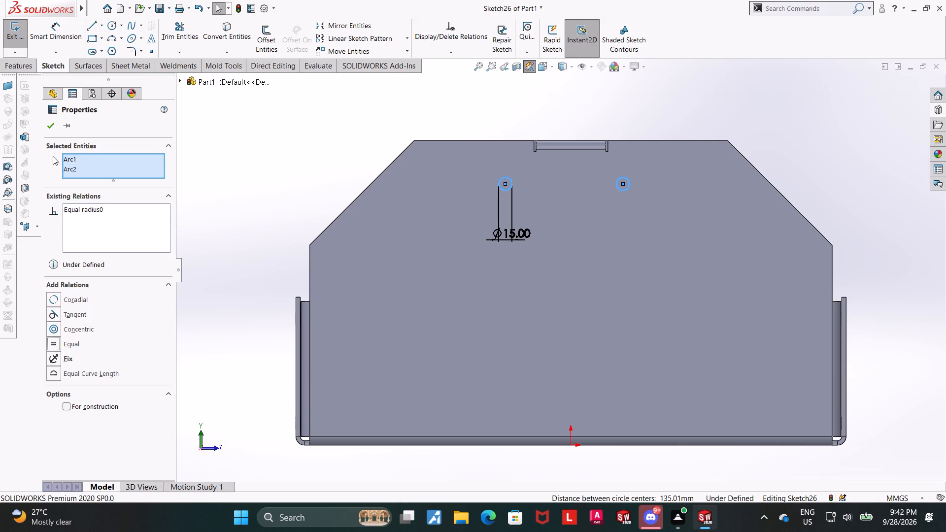
key("Escape")
Add a Horizontal relation between the centre points of the two circles.
left_click(507, 184)
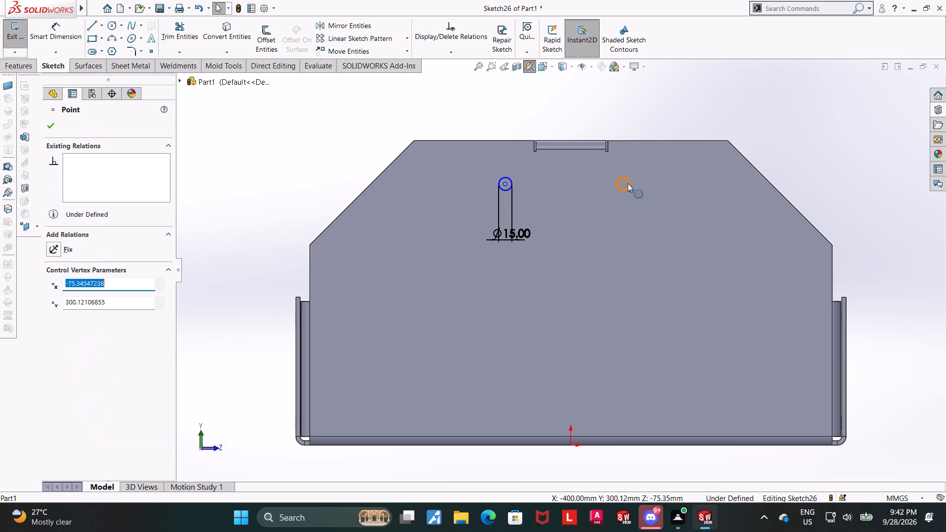
left_click(624, 183, "ctrl")
left_click(48, 299)
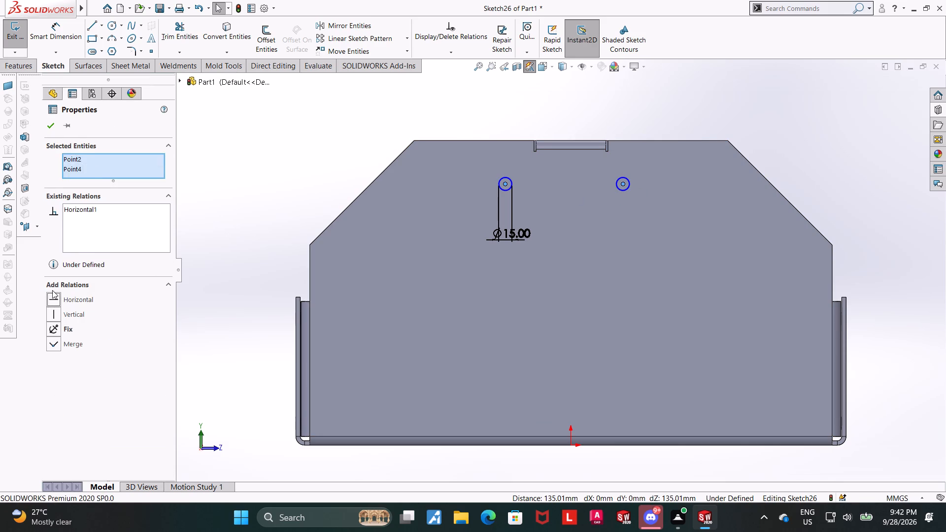
key("Escape")
Dimension the 15 mm circle's centre 30 mm below the end wall's top edge.
left_click(76, 32)
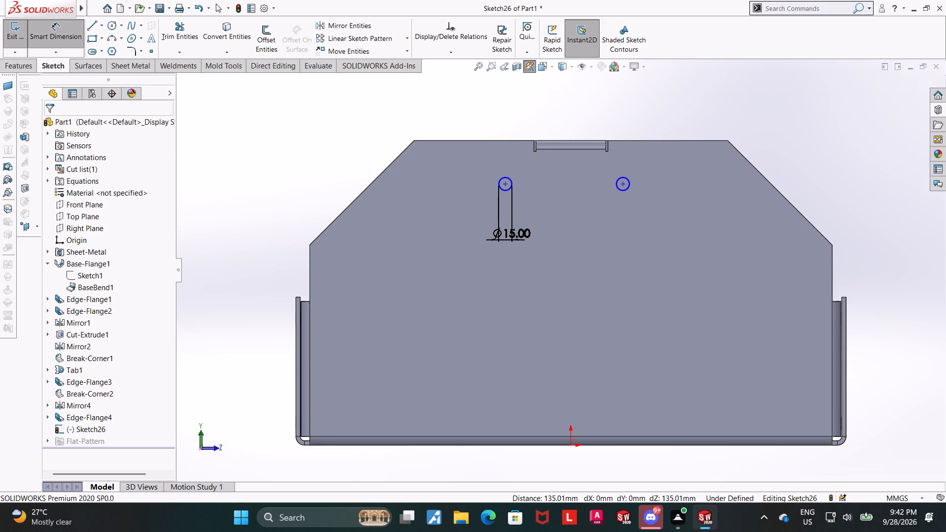
scroll(203, 117, "down", 1)
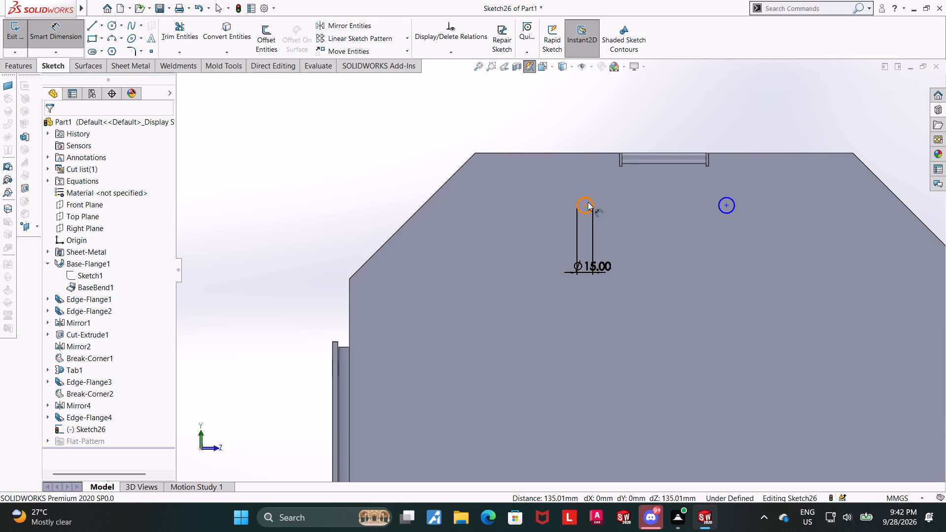
left_click(586, 205)
left_click(575, 153)
left_click(533, 209)
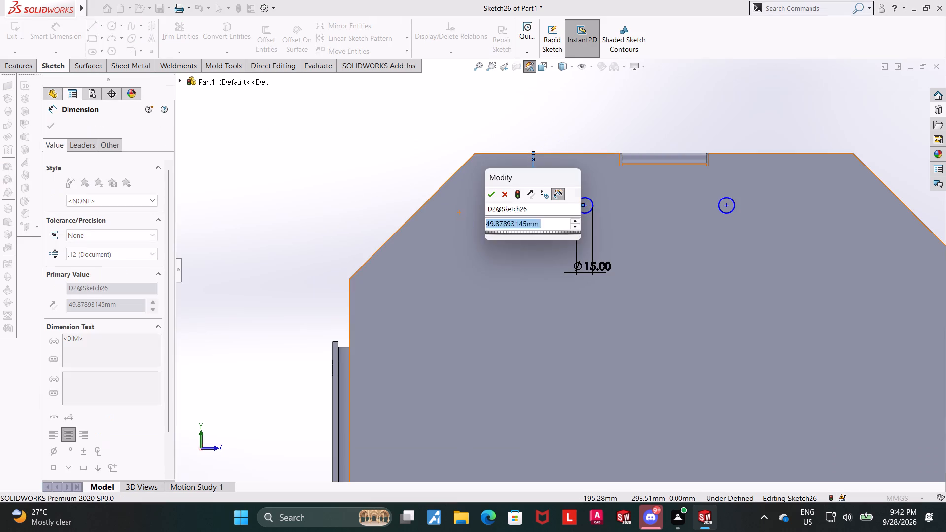
type("30")
key("Return")
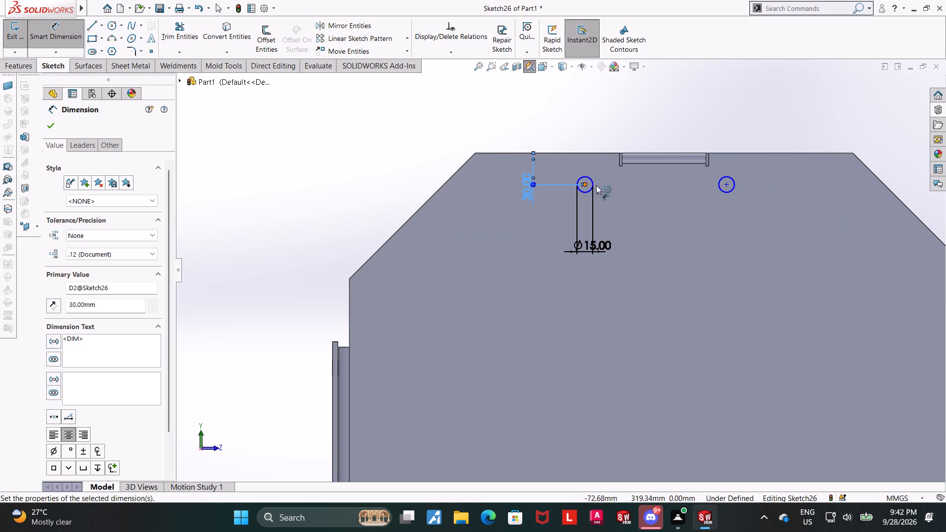
Dimension the horizontal distance between the two circle centres as 150 mm.
left_click(725, 185)
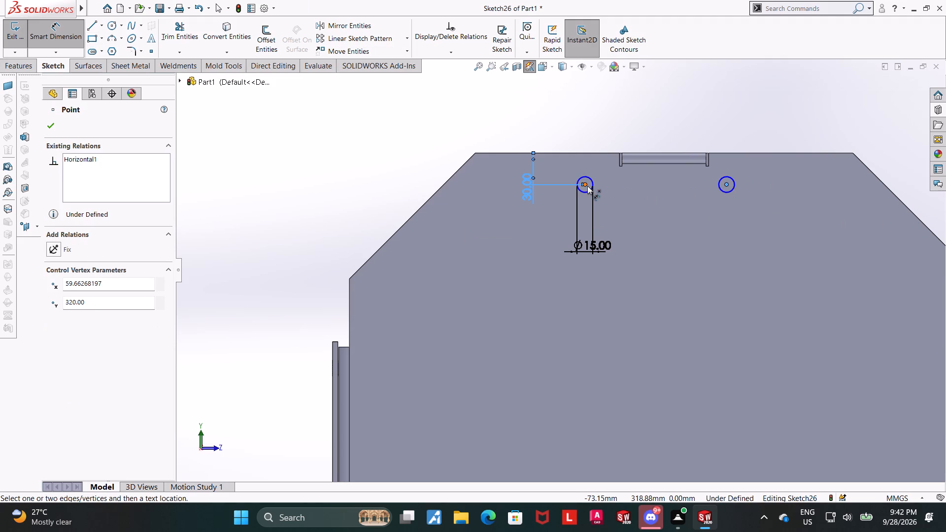
left_click(586, 186)
left_click(632, 105)
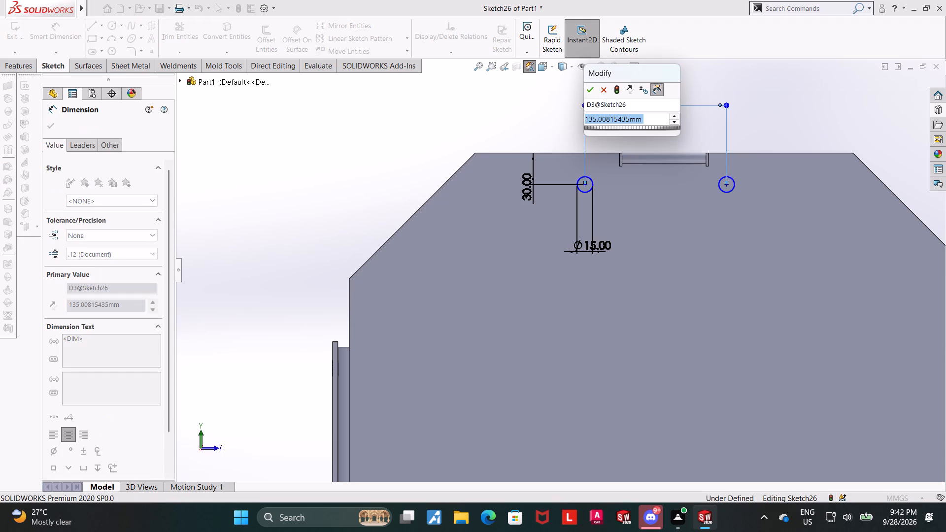
type("1650")
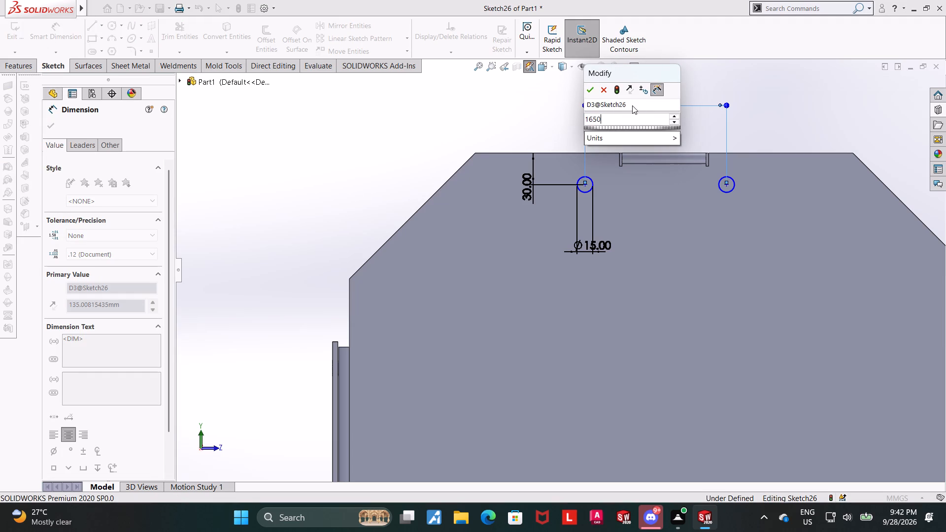
key("BackSpace")
key("BackSpace")
key("BackSpace")
type("50")
key("Return")
key("Escape")
key("Escape")
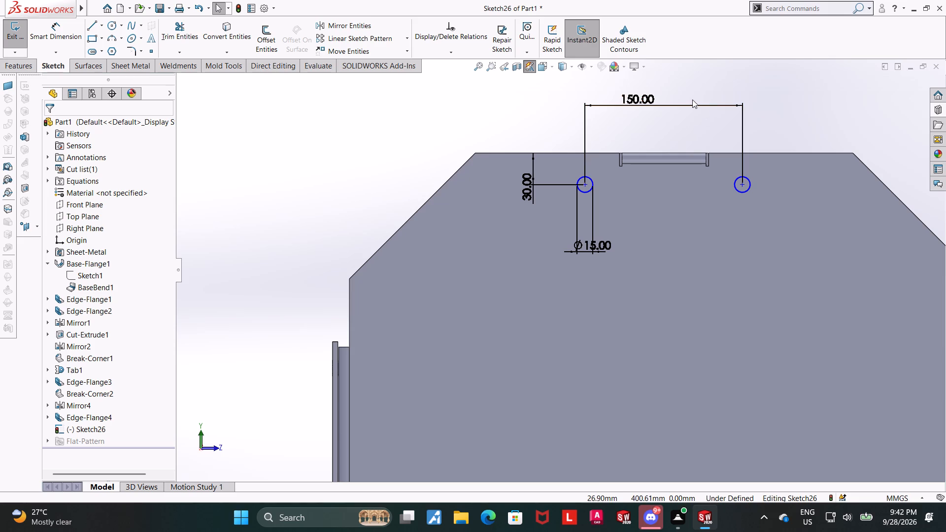
key("Escape")
Dimension the undimensioned circle's centre 75 mm horizontally from the midpoint of the tab's top edge, and finish the sketch.
scroll(715, 130, "down", 2)
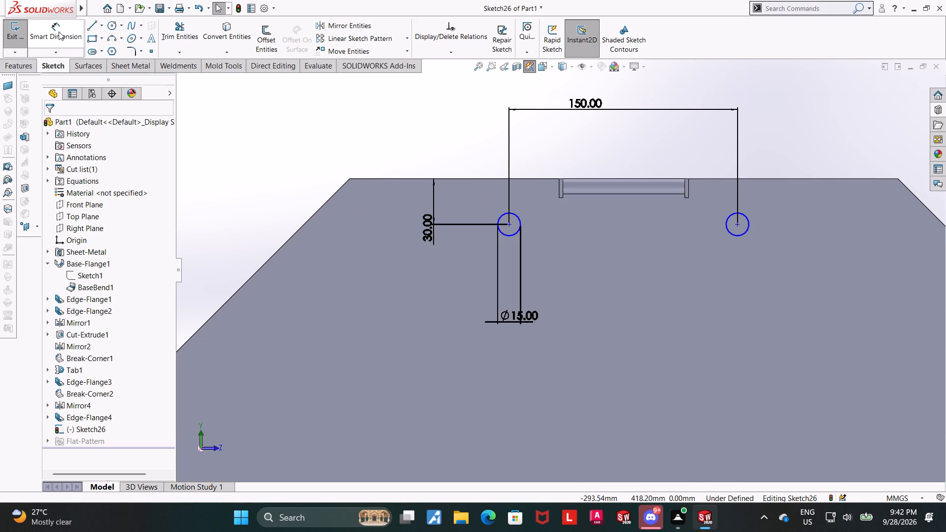
left_click(59, 32)
left_click(737, 223)
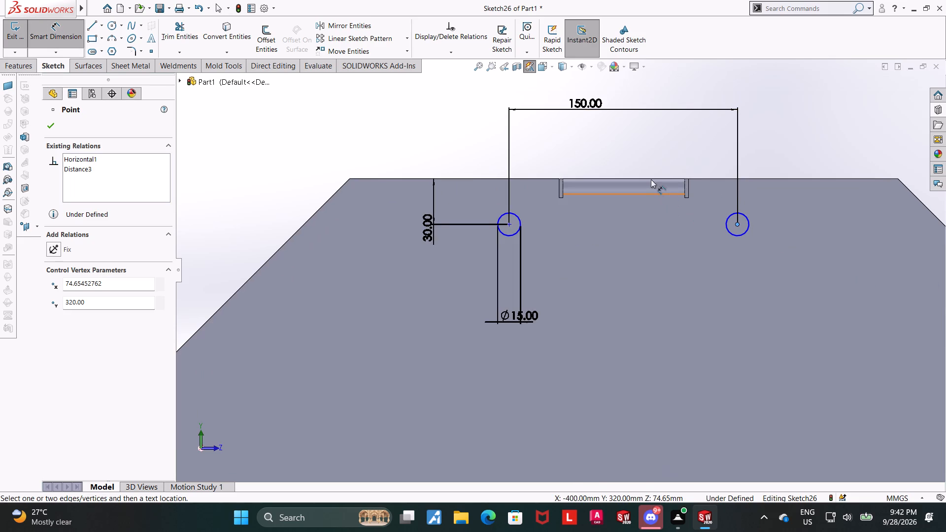
left_click(624, 177)
left_click(642, 140)
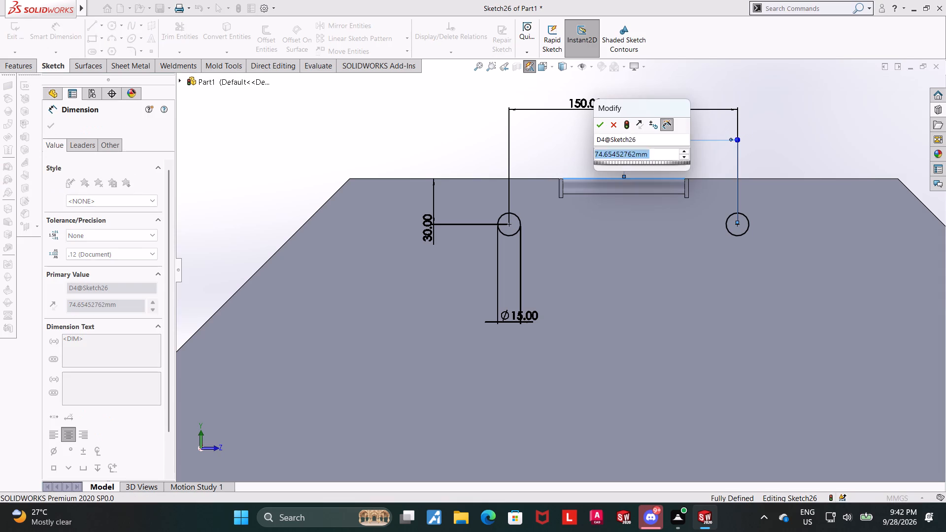
type("75")
key("Return")
key("Escape")
key("Escape")
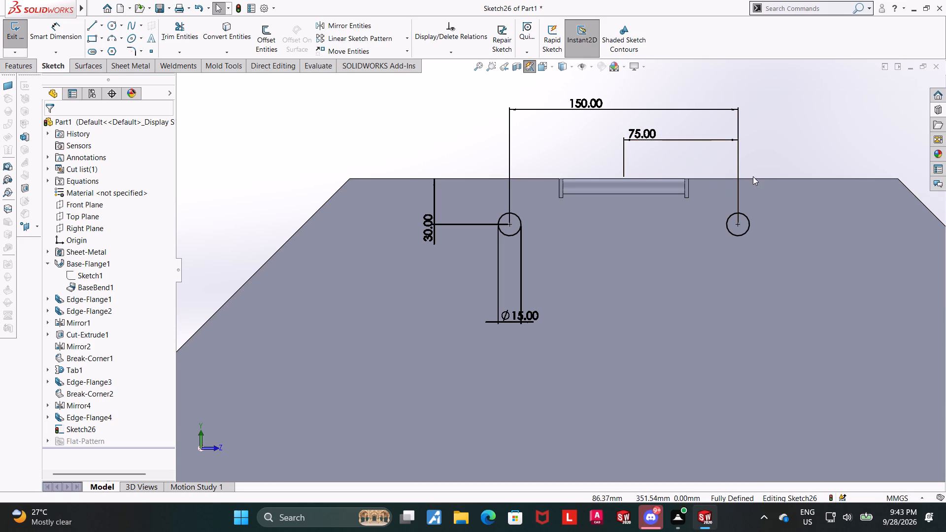
scroll(703, 188, "down", 2)
scroll(593, 188, "down", 2)
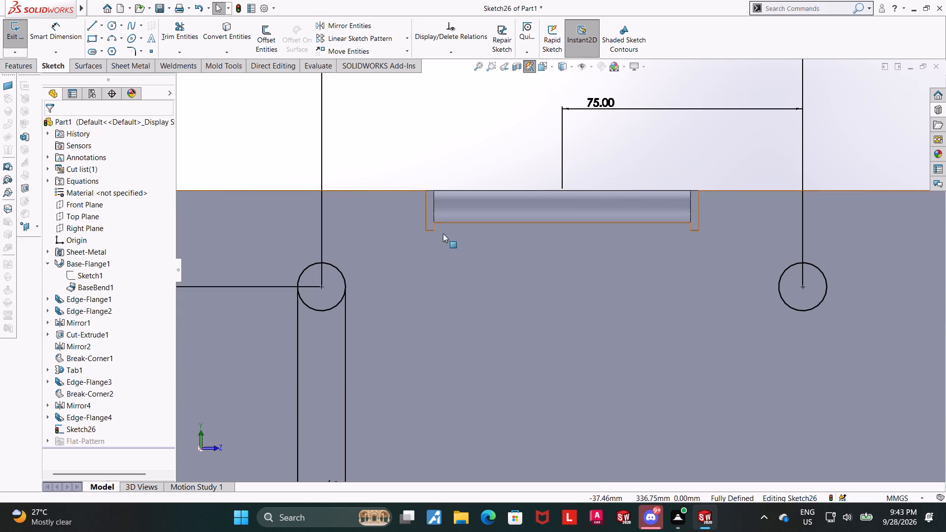
scroll(447, 235, "up", 5)
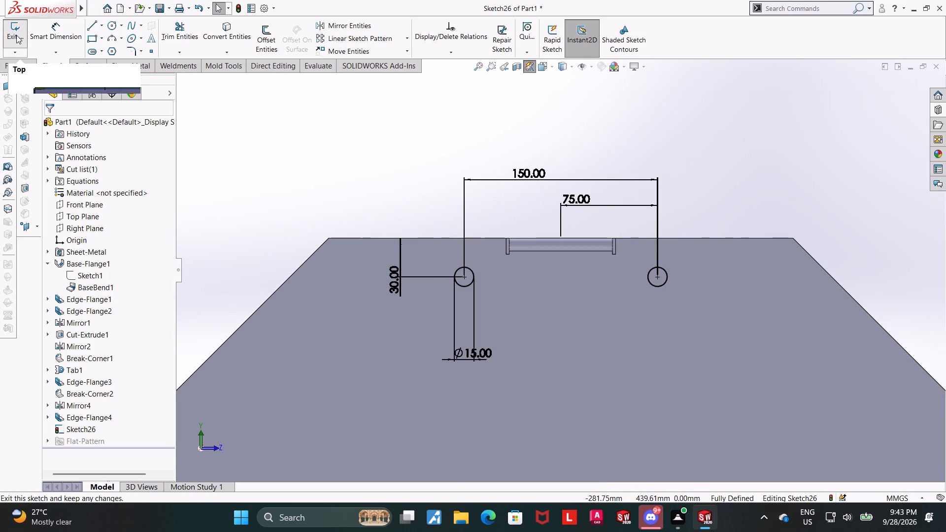
left_click(16, 35)
Cut the two circles through the end wall with a blind Extruded Cut linked to thickness, using normal cut.
middle_click_drag(799, 167, 781, 169)
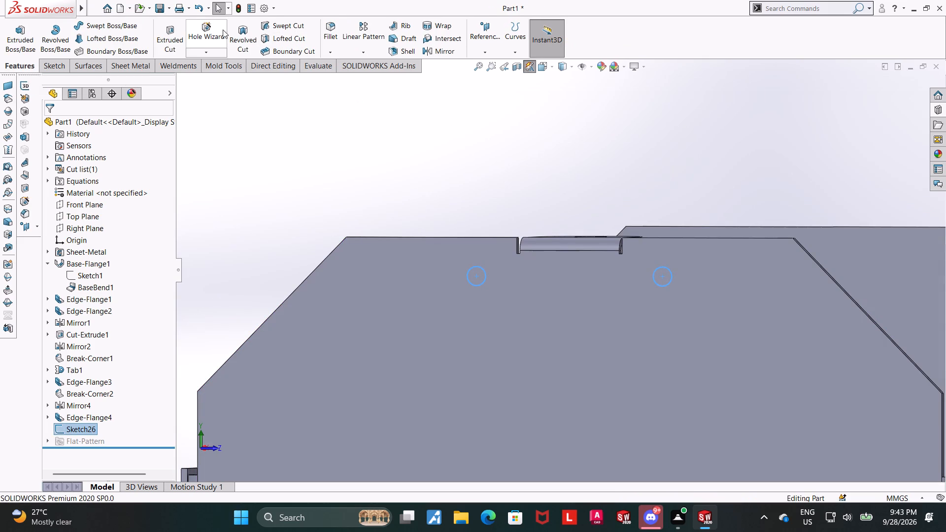
left_click(119, 69)
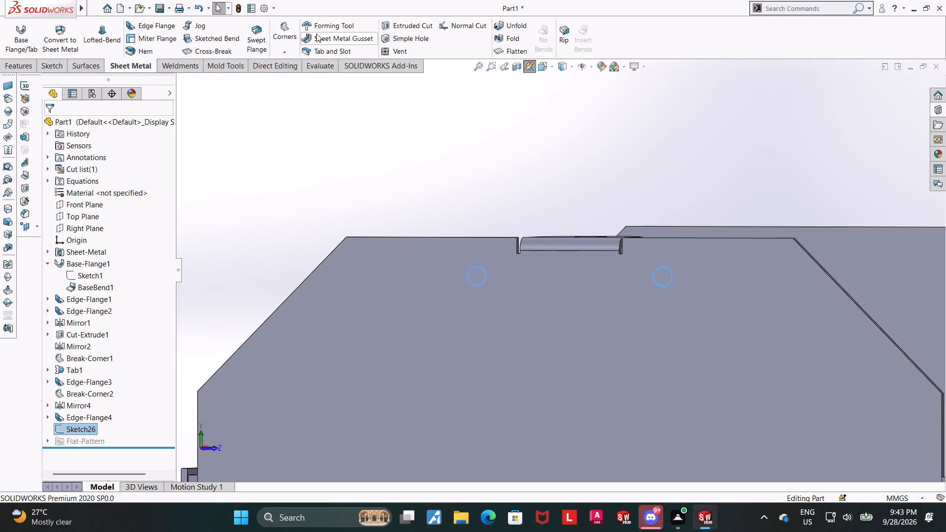
left_click(436, 28)
middle_click_drag(541, 203, 496, 204)
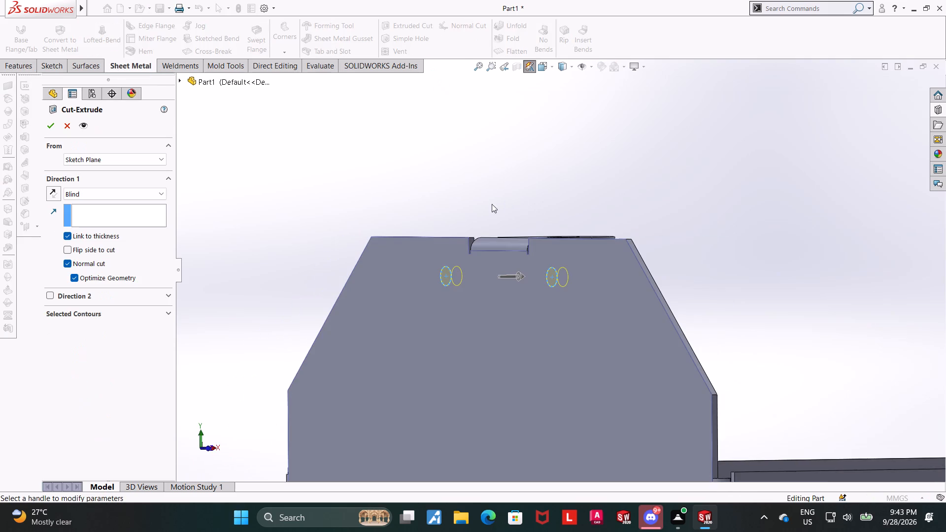
left_click(50, 128)
left_click(720, 197)
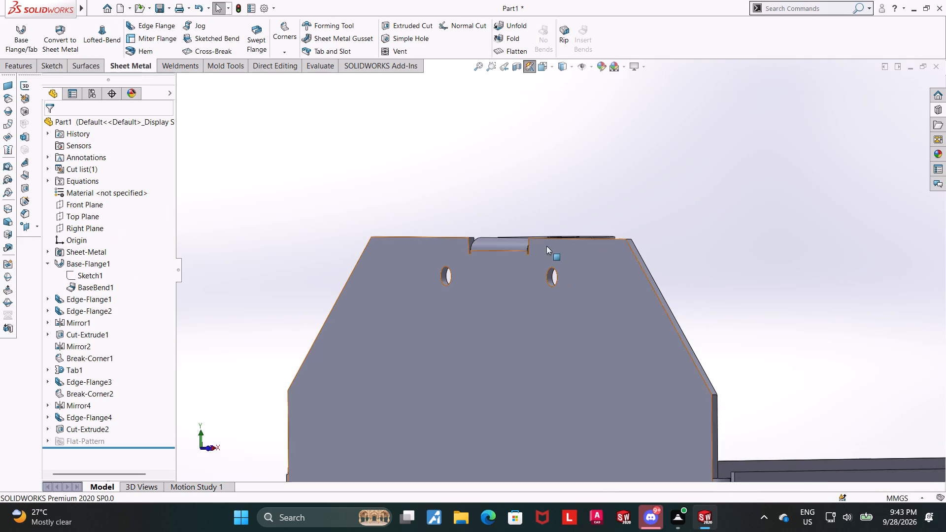
Edit the end-wall tab's edge flange in the Left view and enable a custom Rectangle relief type.
left_click(69, 418)
left_click(78, 391)
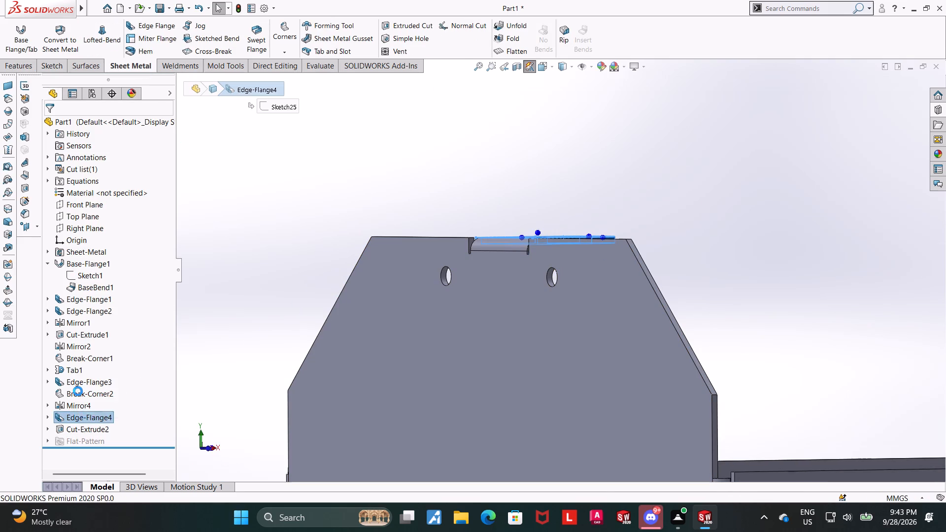
left_click(543, 66)
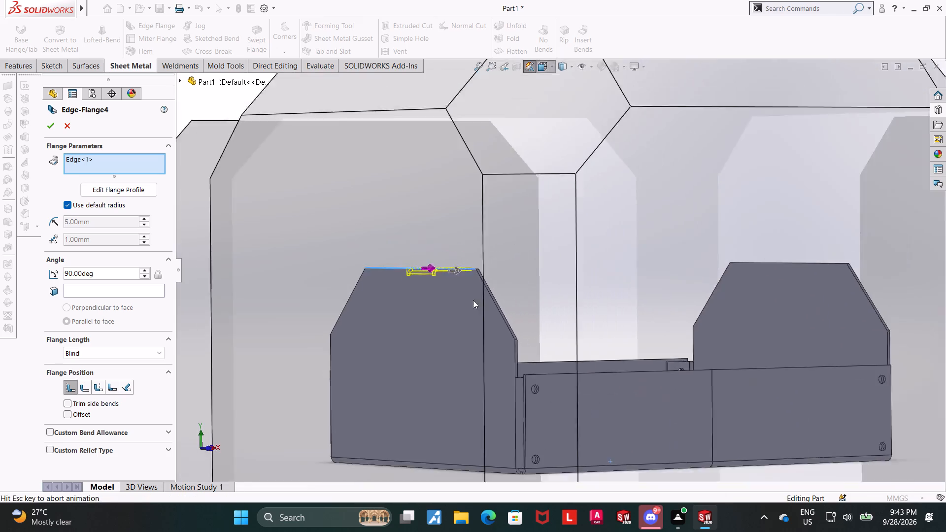
left_click(345, 306)
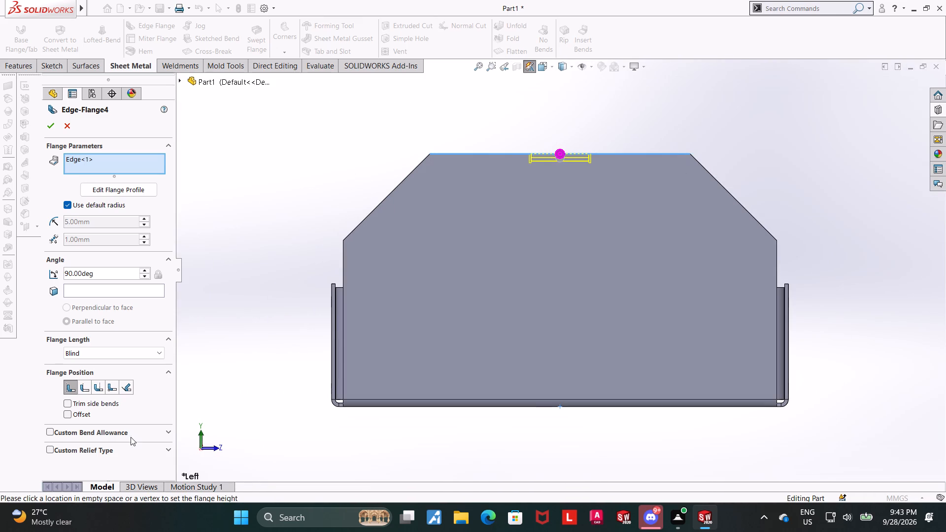
left_click(135, 446)
left_click_drag(167, 405, 173, 454)
left_click(50, 414)
left_click(136, 448)
left_click_drag(167, 399, 188, 495)
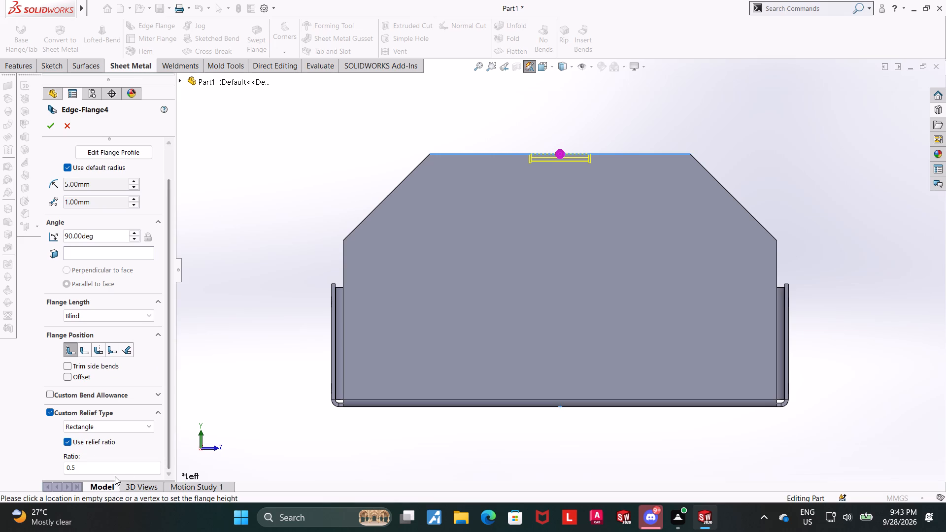
Turn off the relief ratio and set the tab flange's relief width and depth to 5 mm each.
left_click(66, 441)
left_click_drag(110, 456, 67, 452)
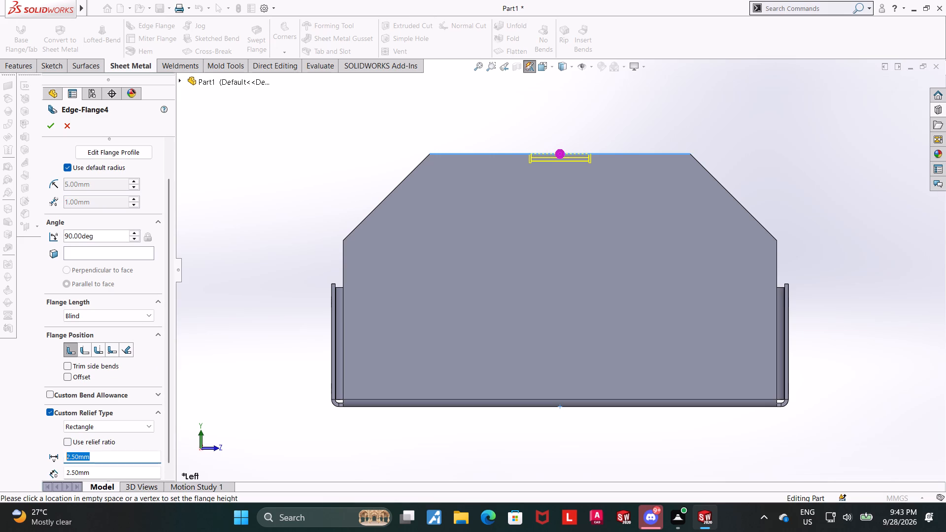
key("5")
left_click_drag(112, 467, 53, 460)
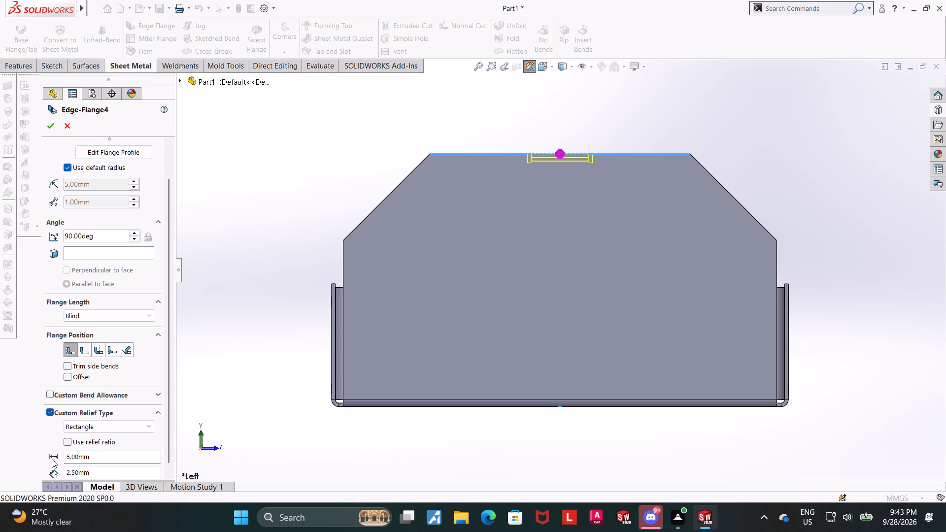
left_click_drag(110, 473, 0, 464)
key("5")
key("Return")
scroll(681, 139, "down", 3)
scroll(446, 183, "down", 2)
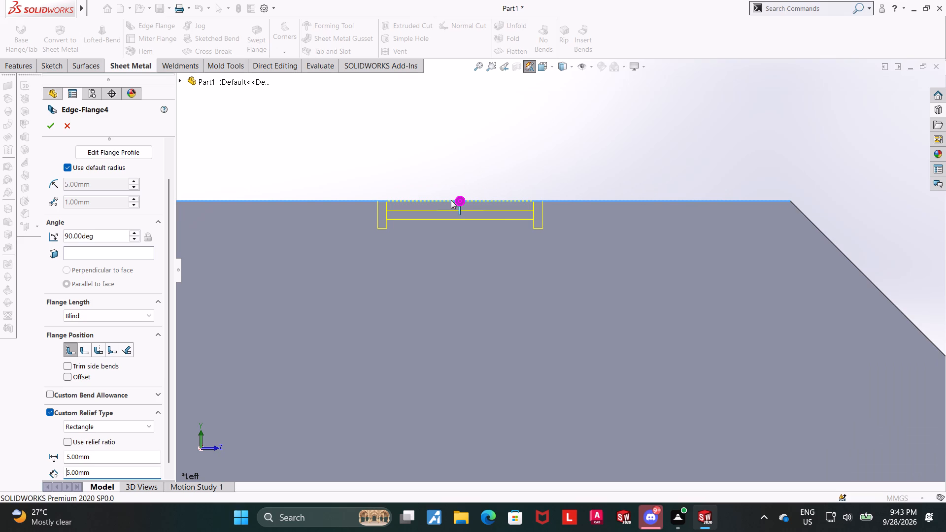
scroll(393, 218, "down", 2)
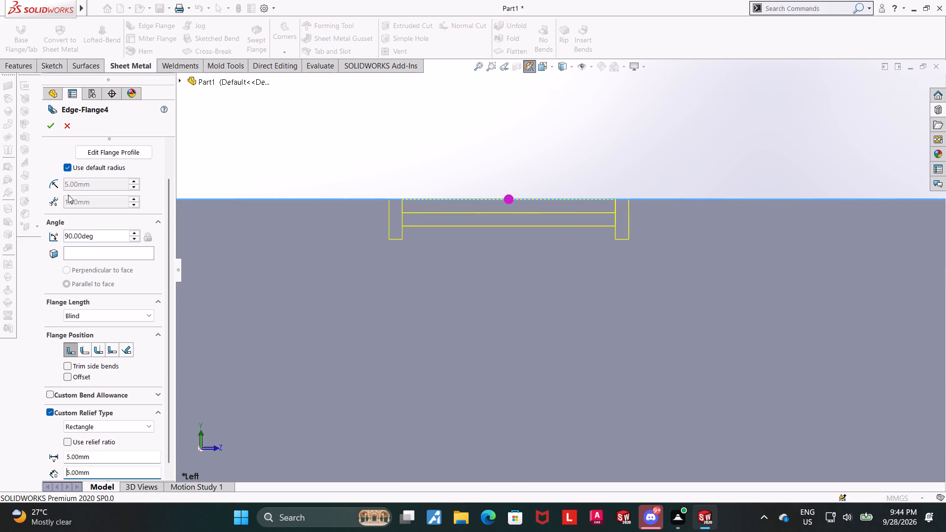
left_click(57, 122)
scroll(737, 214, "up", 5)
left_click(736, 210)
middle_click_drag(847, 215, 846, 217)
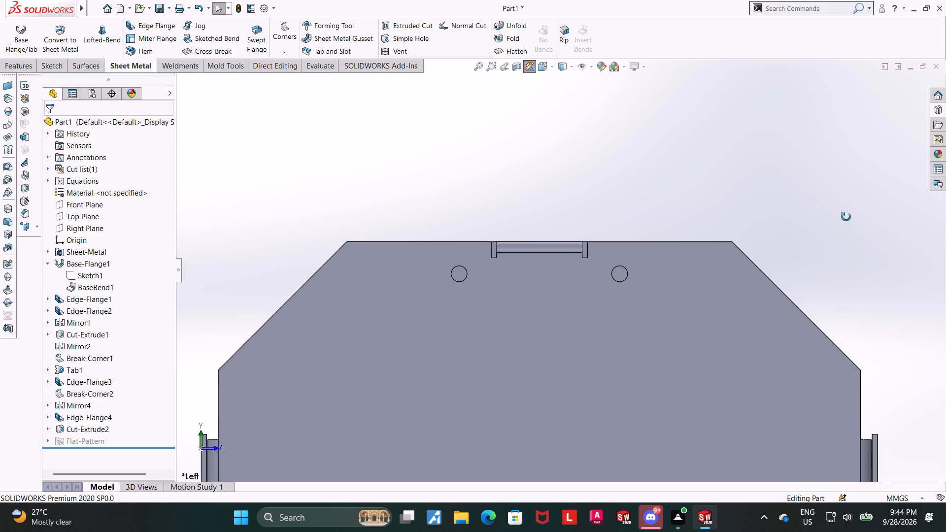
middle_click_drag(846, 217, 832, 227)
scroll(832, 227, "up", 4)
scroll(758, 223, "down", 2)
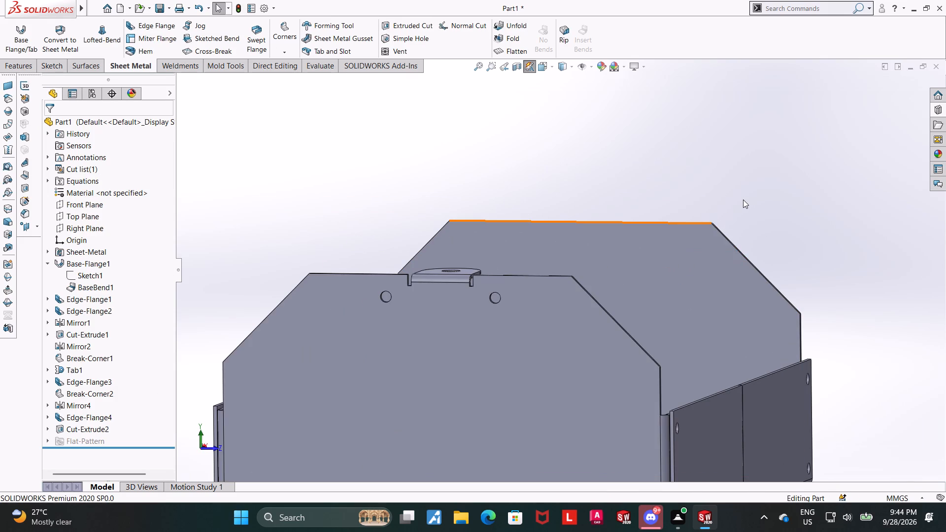
Mirror the end-wall tab flange and the two-hole cut about the Right Plane onto the opposite end wall.
middle_click(739, 212)
scroll(735, 214, "up", 1)
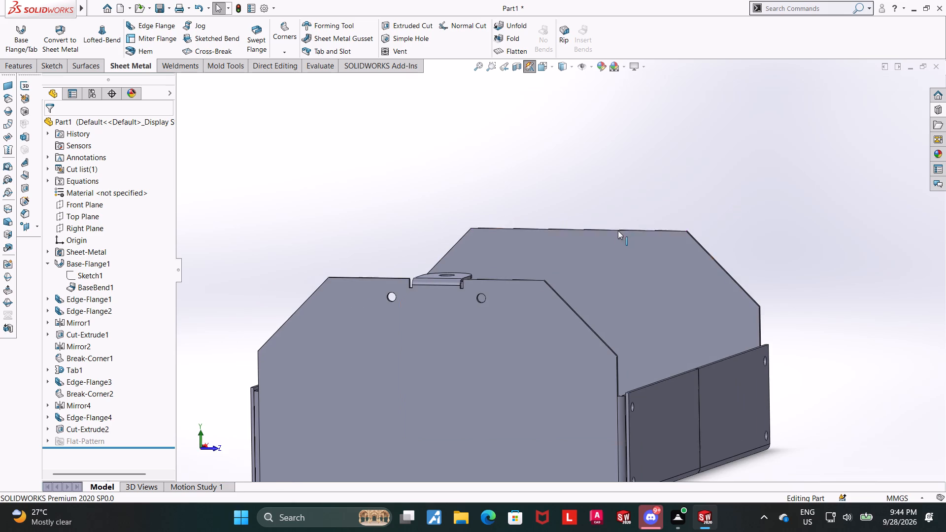
middle_click_drag(685, 211, 679, 212)
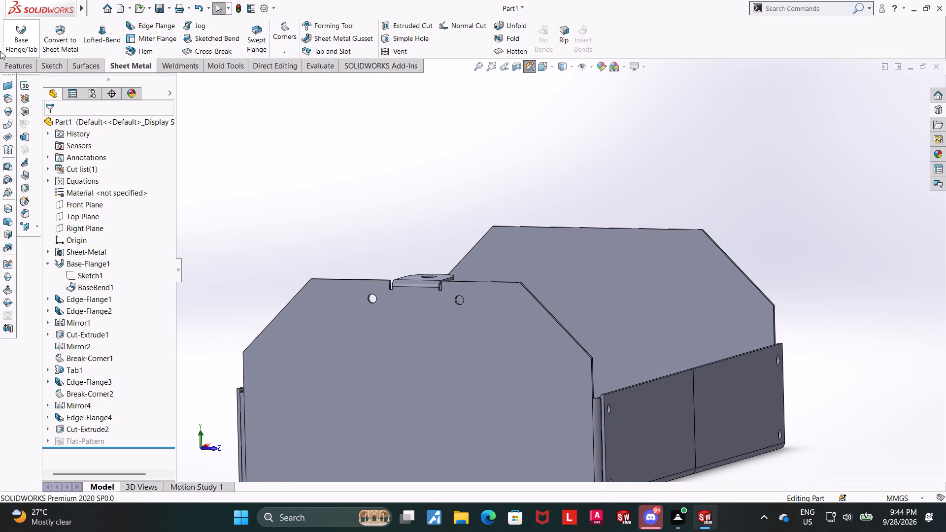
left_click(12, 64)
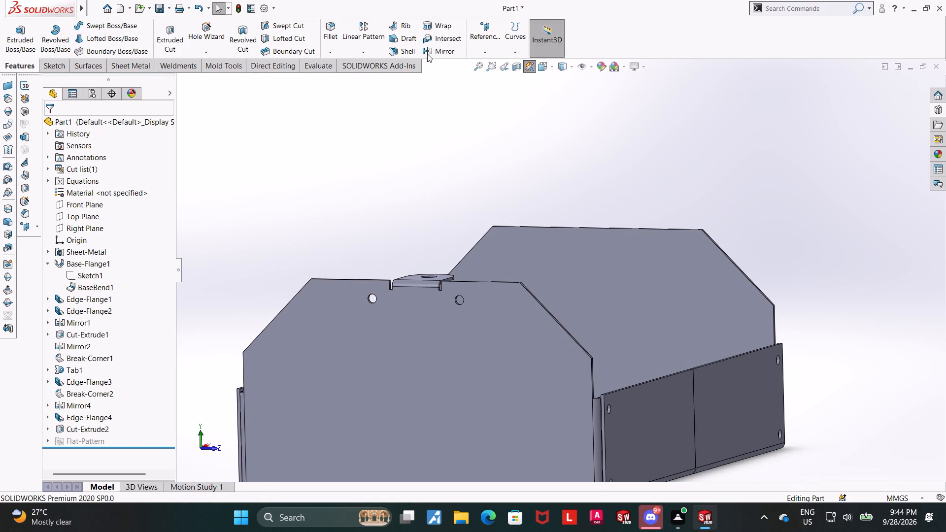
left_click(430, 52)
left_click(178, 80)
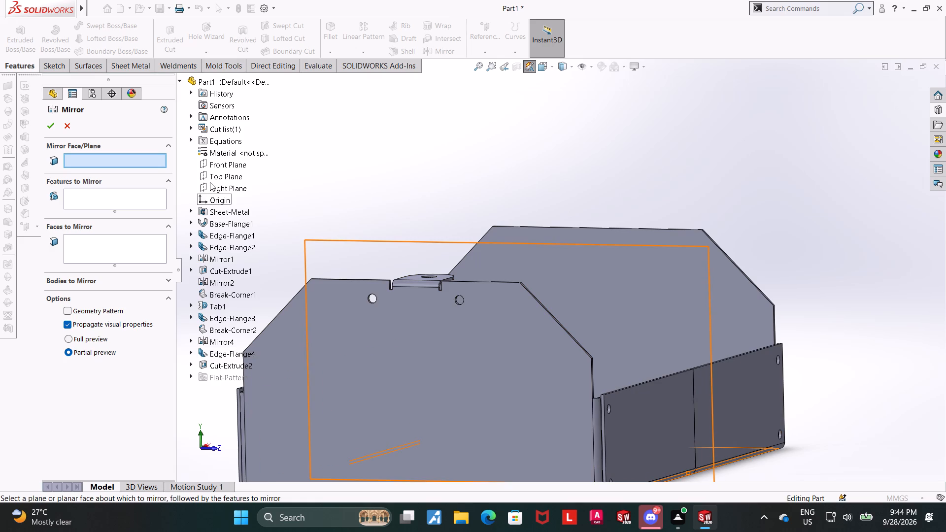
left_click(210, 182)
middle_click_drag(411, 155, 404, 170)
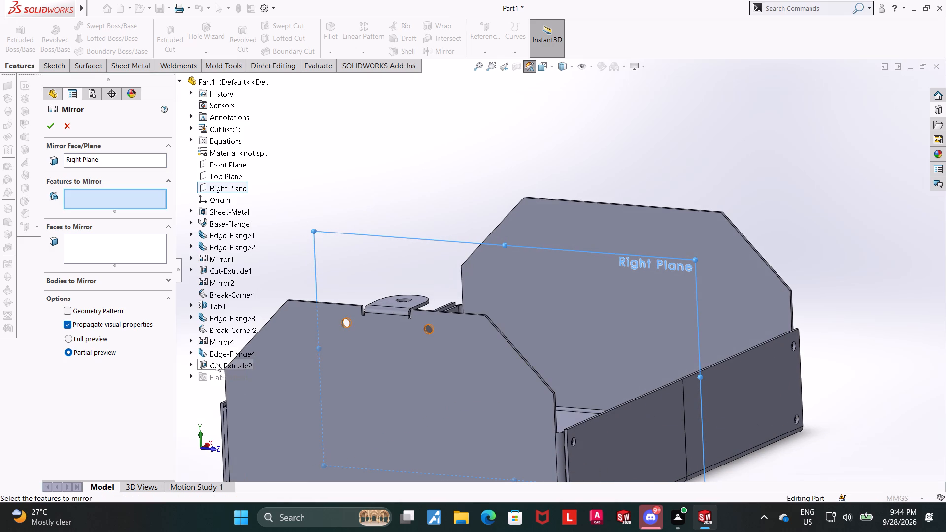
left_click(216, 355)
left_click(218, 364)
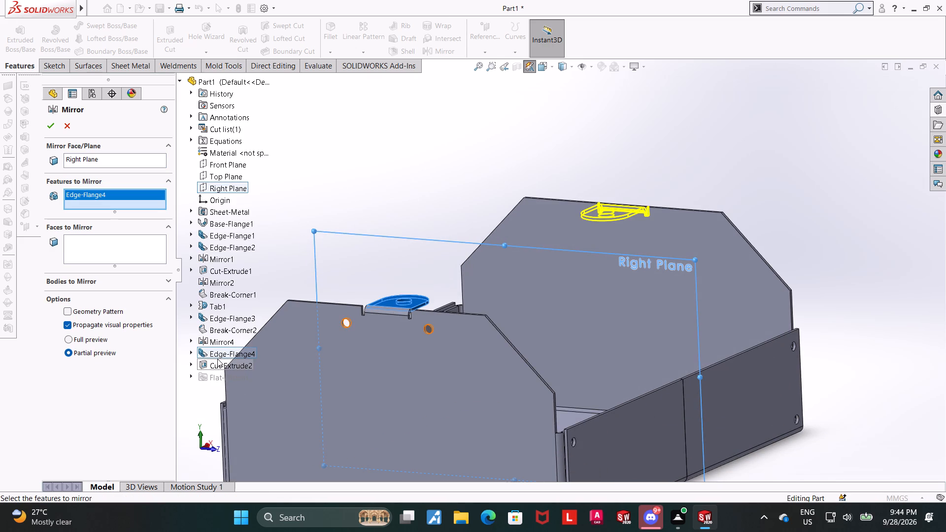
left_click(217, 368)
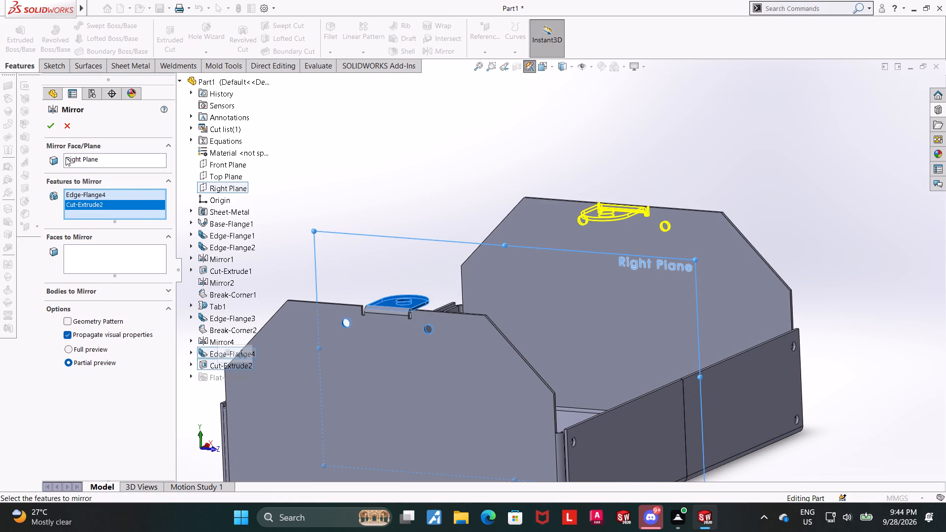
left_click(49, 131)
left_click(823, 201)
Place the louver forming tool from the Design Library on the end wall's outer face in the Left view and flip it.
scroll(823, 201, "up", 3)
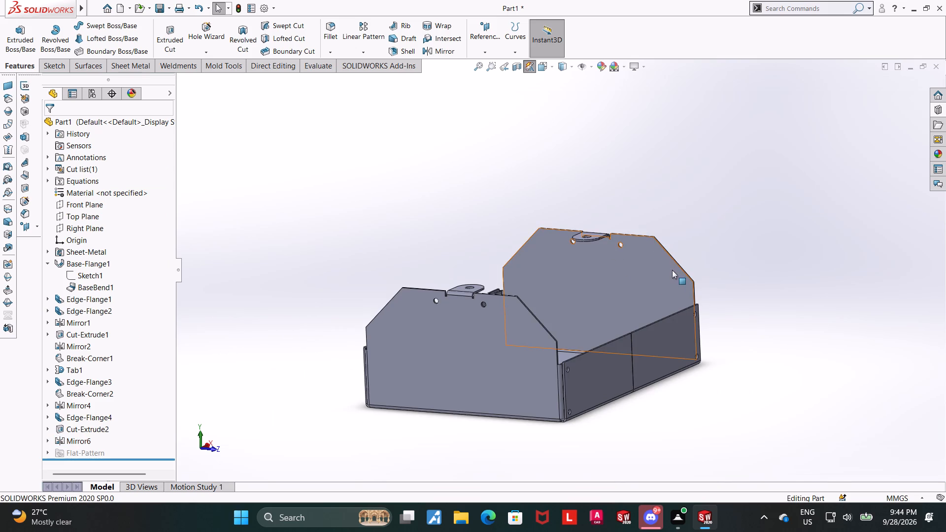
middle_click_drag(676, 270, 687, 256)
scroll(618, 349, "up", 2)
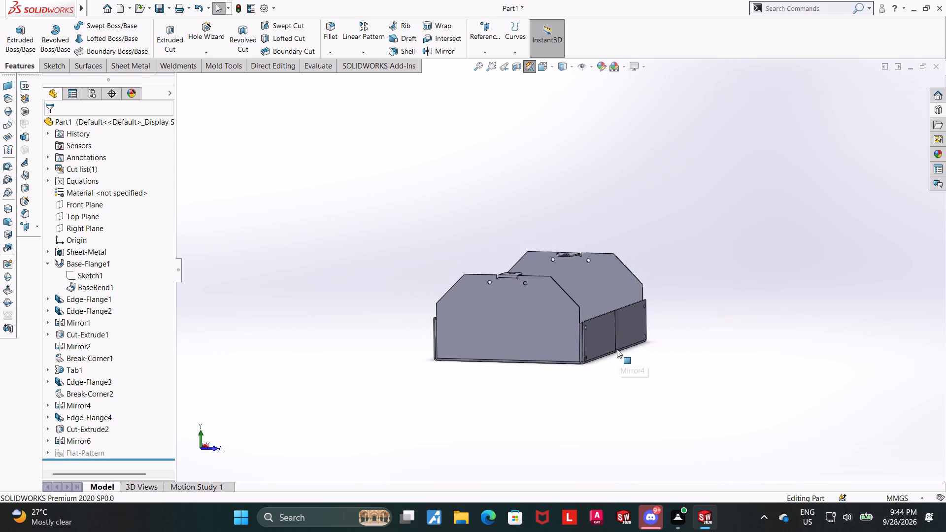
left_click(539, 70)
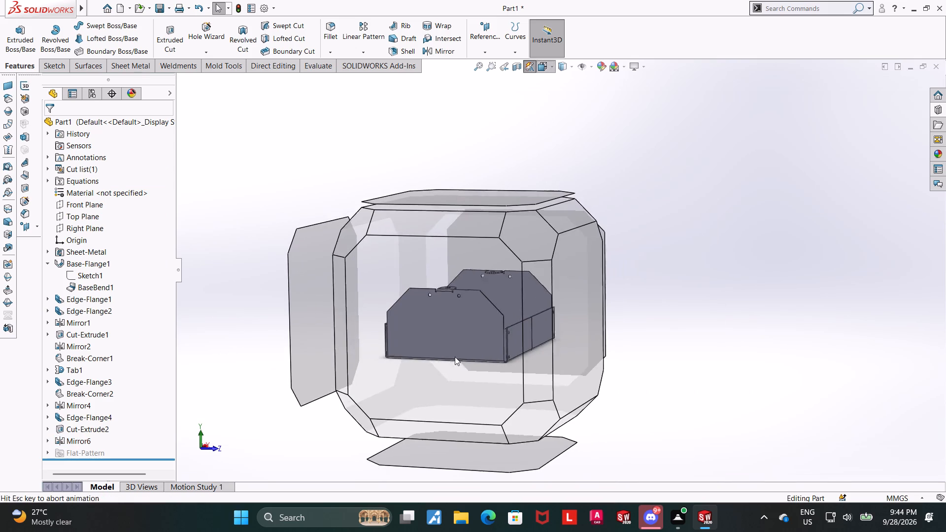
left_click(405, 348)
left_click(529, 66)
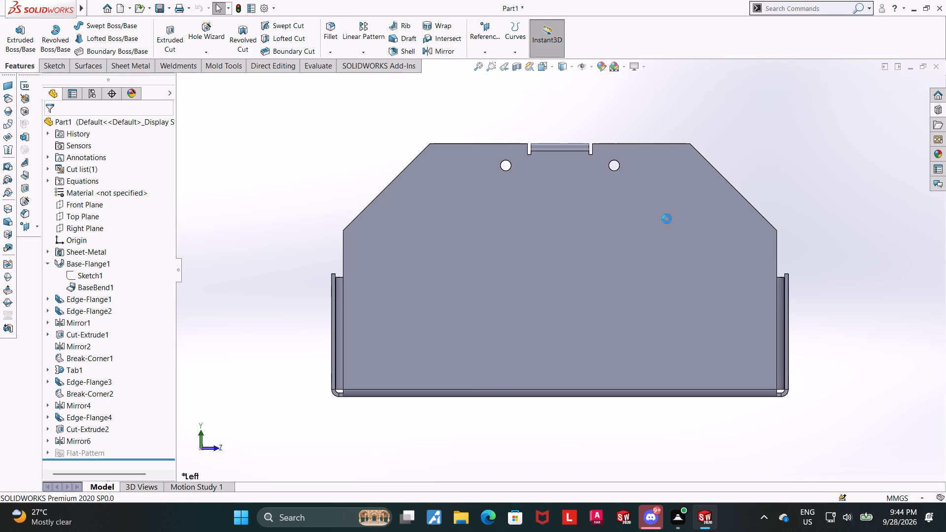
left_click(938, 110)
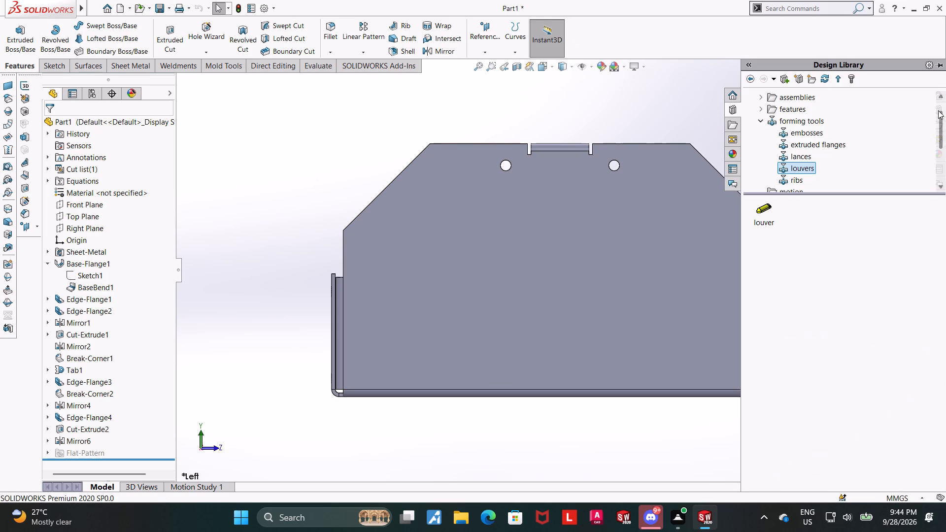
left_click_drag(770, 206, 787, 201)
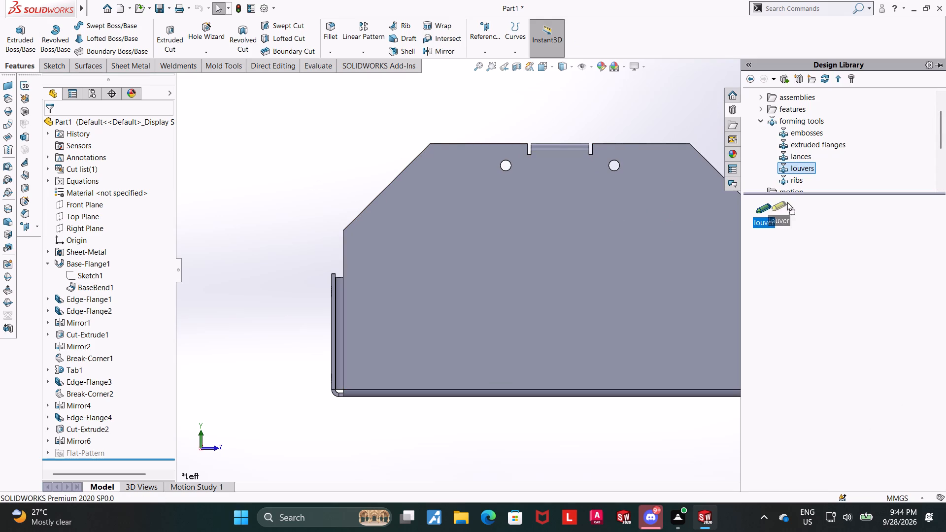
left_click_drag(787, 201, 791, 199)
left_click(758, 97)
scroll(768, 104, "up", 2)
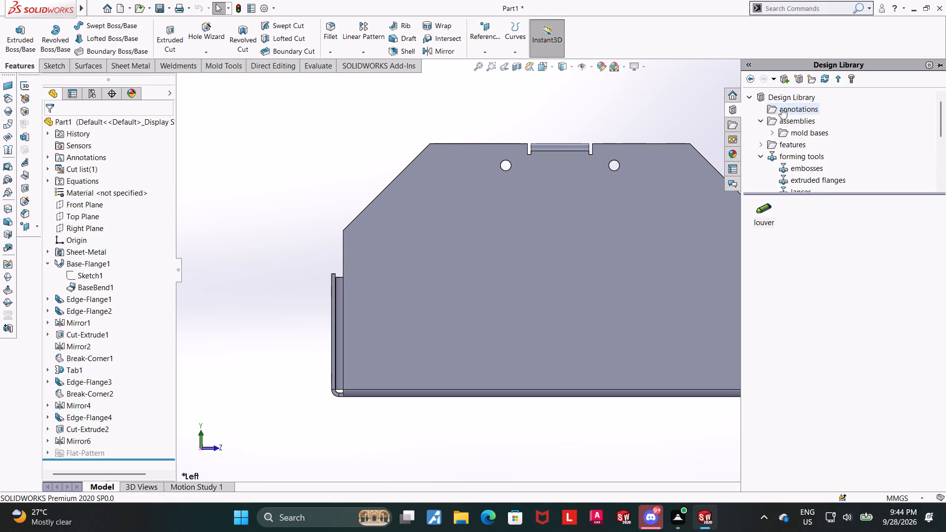
scroll(781, 109, "up", 4)
left_click(779, 96)
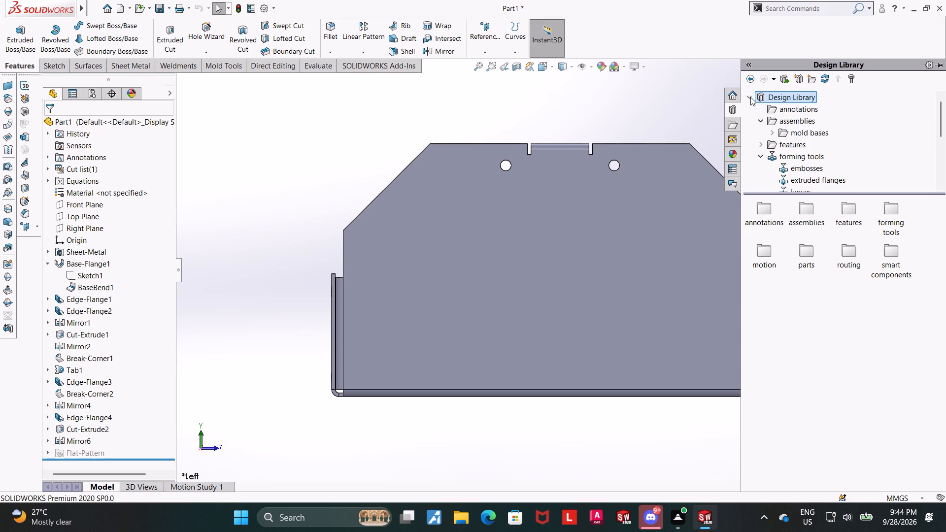
left_click(750, 97)
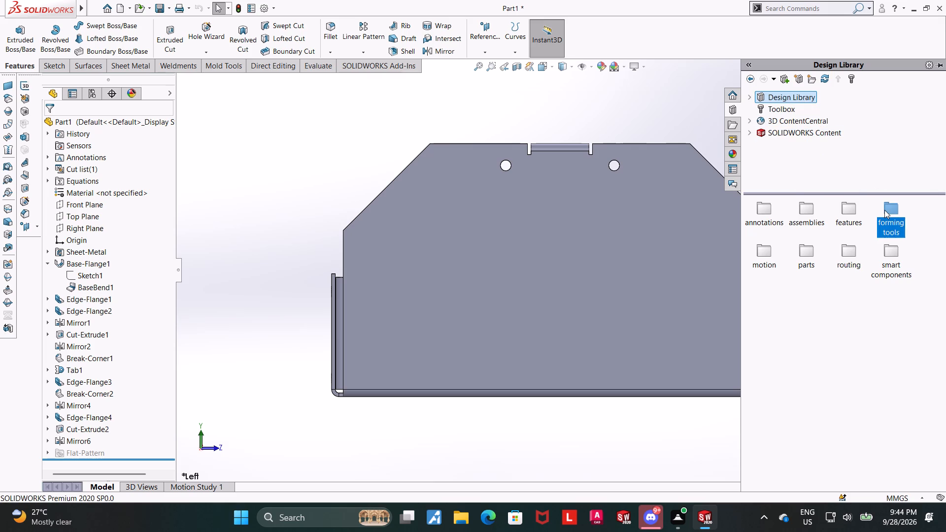
double_click(884, 210)
double_click(890, 217)
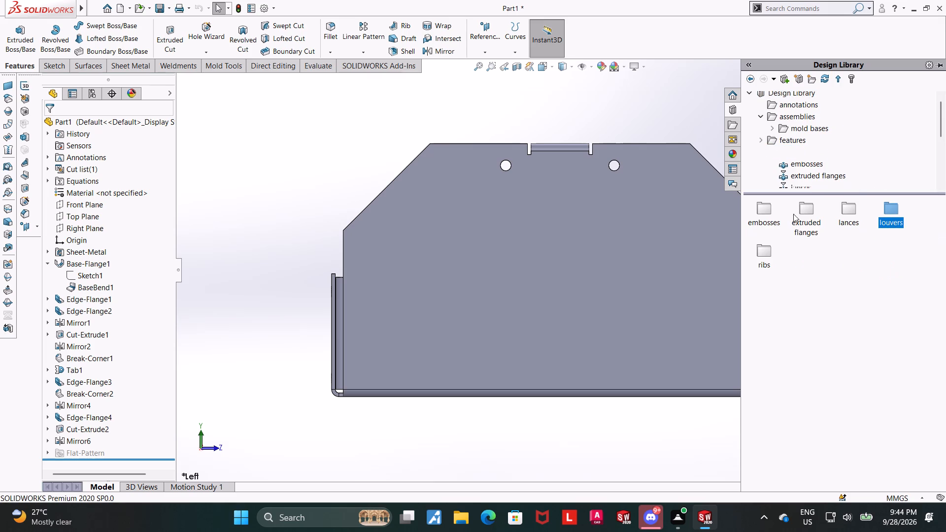
left_click_drag(768, 210, 439, 233)
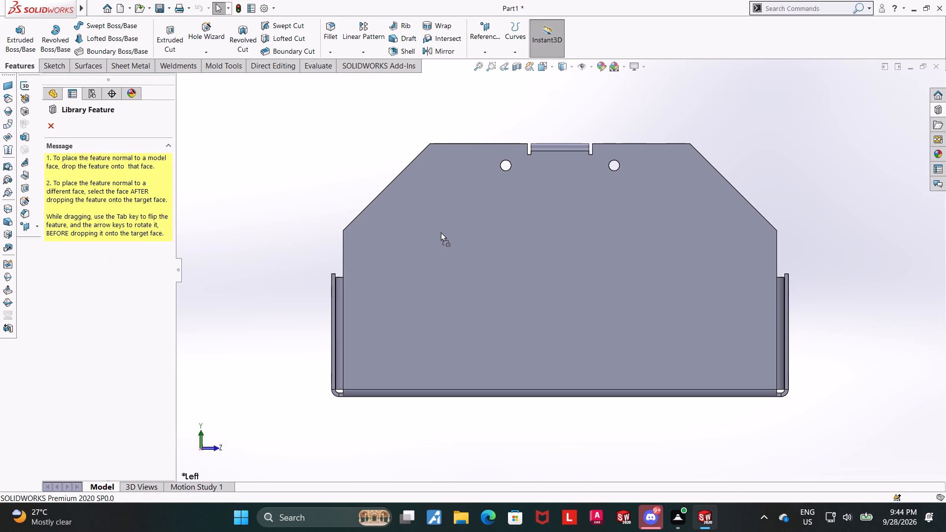
left_click(92, 237)
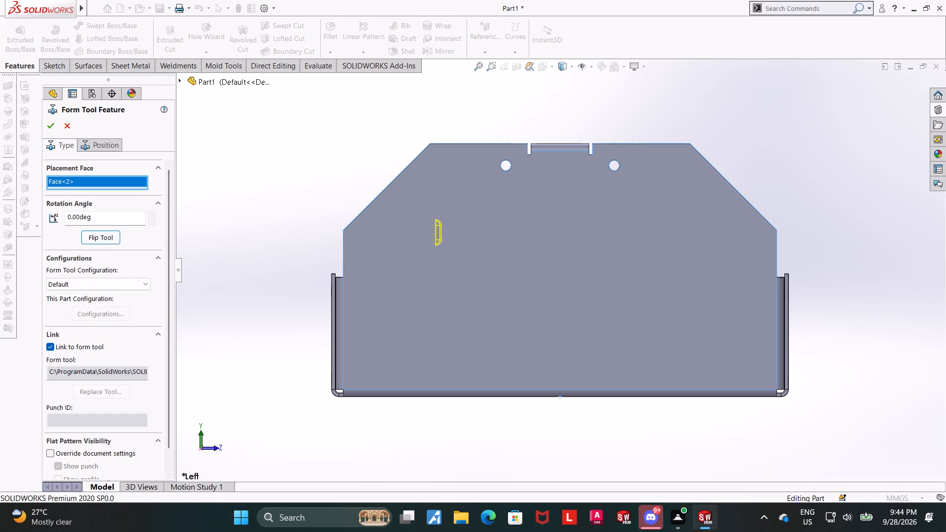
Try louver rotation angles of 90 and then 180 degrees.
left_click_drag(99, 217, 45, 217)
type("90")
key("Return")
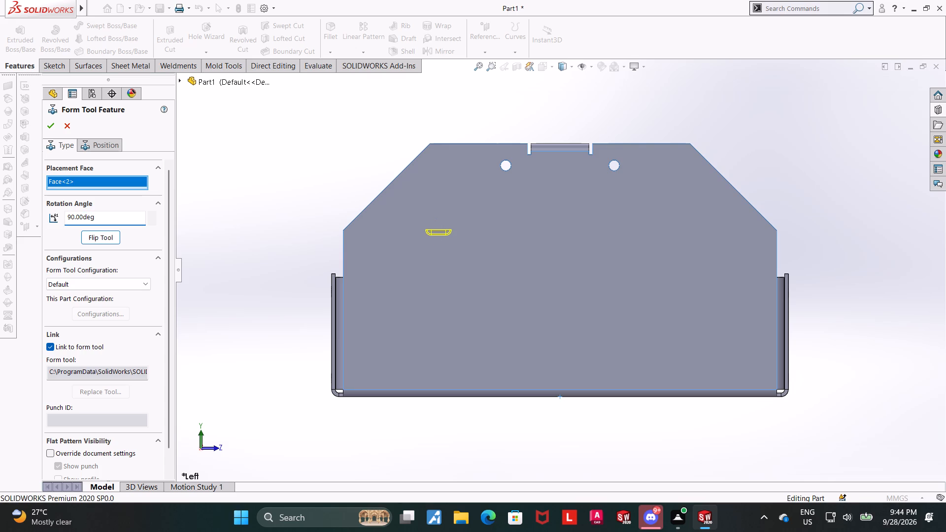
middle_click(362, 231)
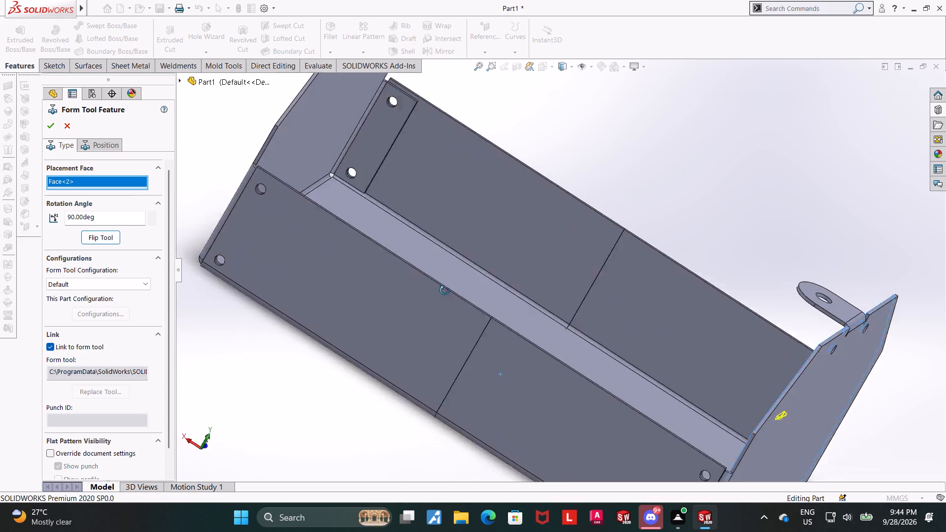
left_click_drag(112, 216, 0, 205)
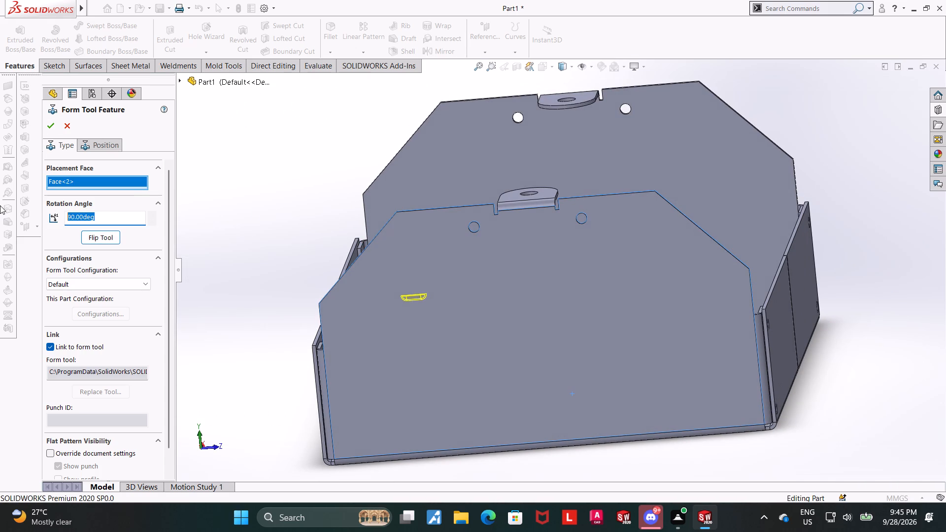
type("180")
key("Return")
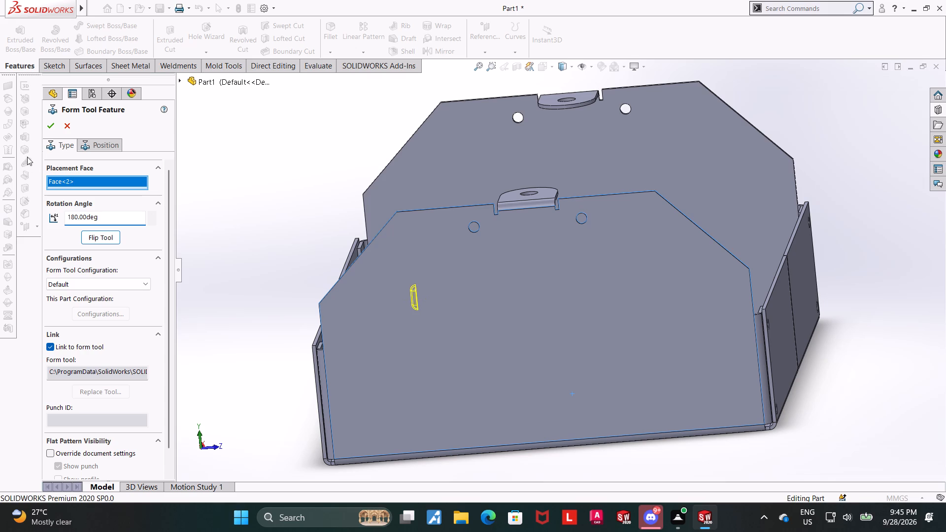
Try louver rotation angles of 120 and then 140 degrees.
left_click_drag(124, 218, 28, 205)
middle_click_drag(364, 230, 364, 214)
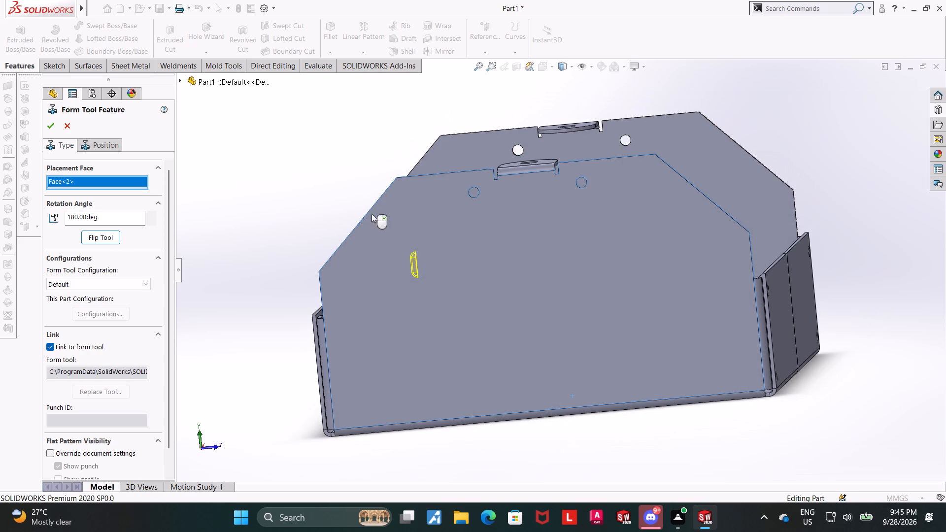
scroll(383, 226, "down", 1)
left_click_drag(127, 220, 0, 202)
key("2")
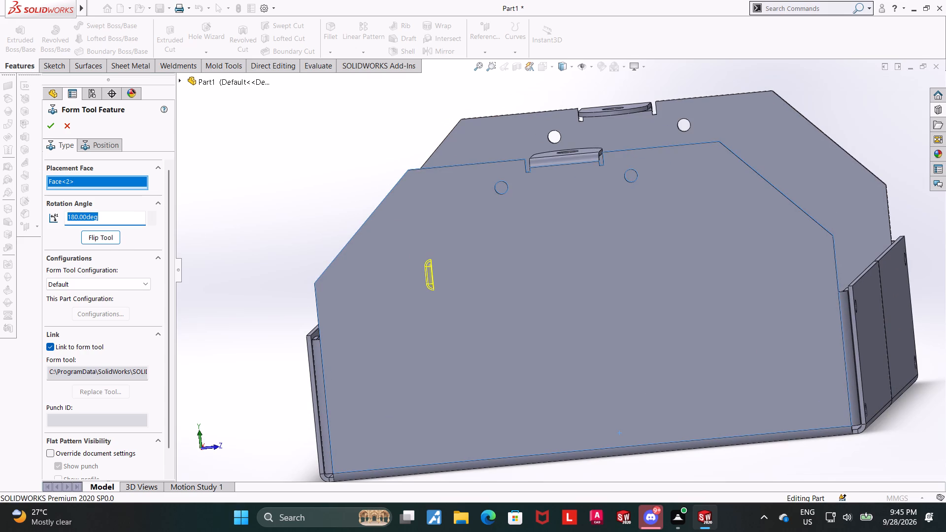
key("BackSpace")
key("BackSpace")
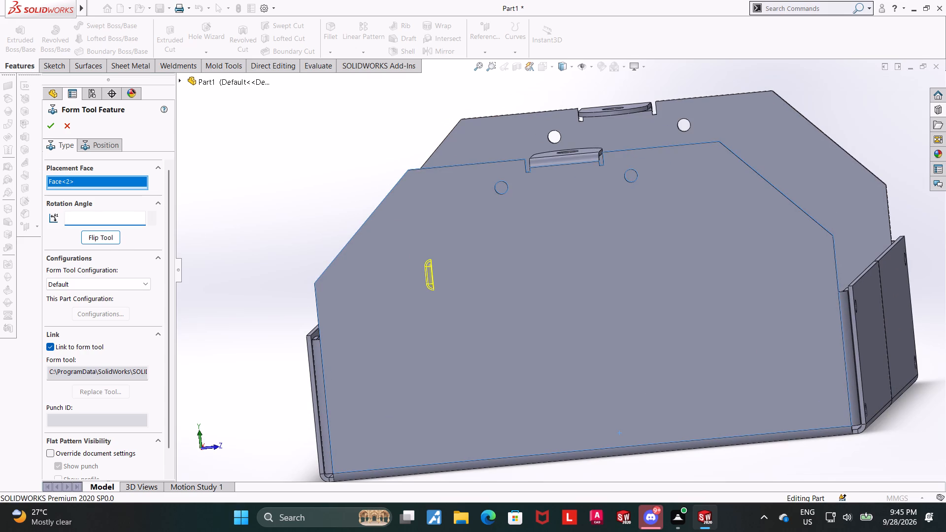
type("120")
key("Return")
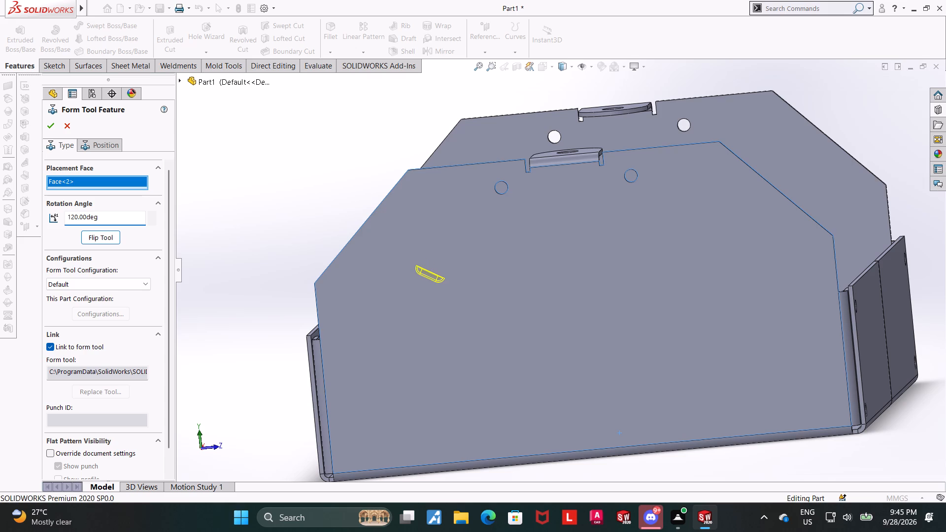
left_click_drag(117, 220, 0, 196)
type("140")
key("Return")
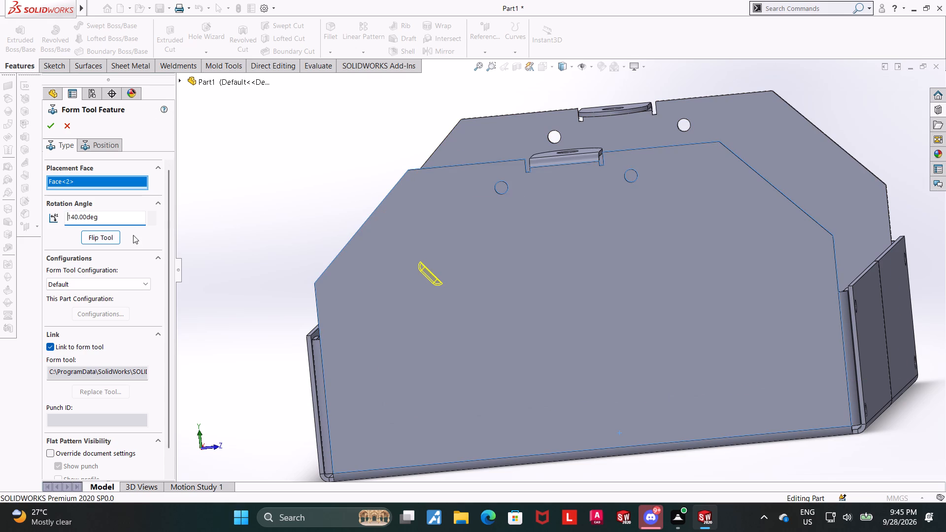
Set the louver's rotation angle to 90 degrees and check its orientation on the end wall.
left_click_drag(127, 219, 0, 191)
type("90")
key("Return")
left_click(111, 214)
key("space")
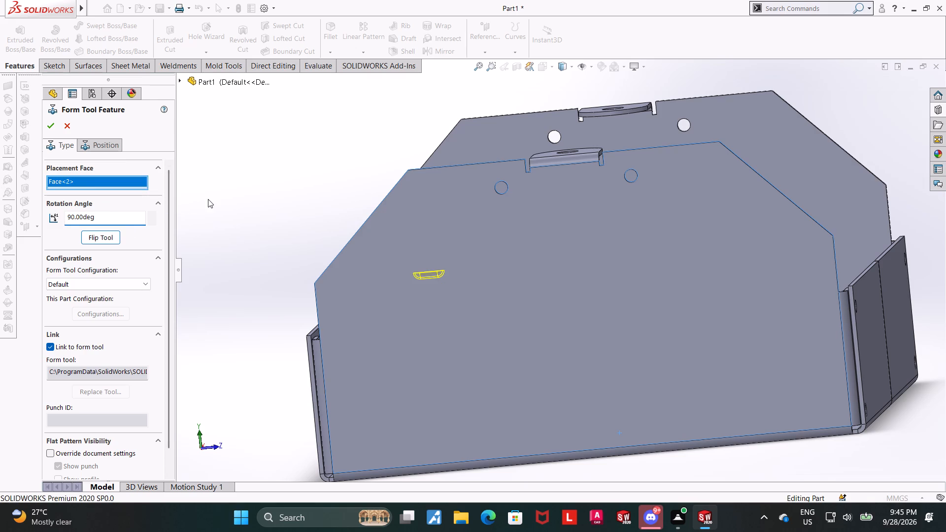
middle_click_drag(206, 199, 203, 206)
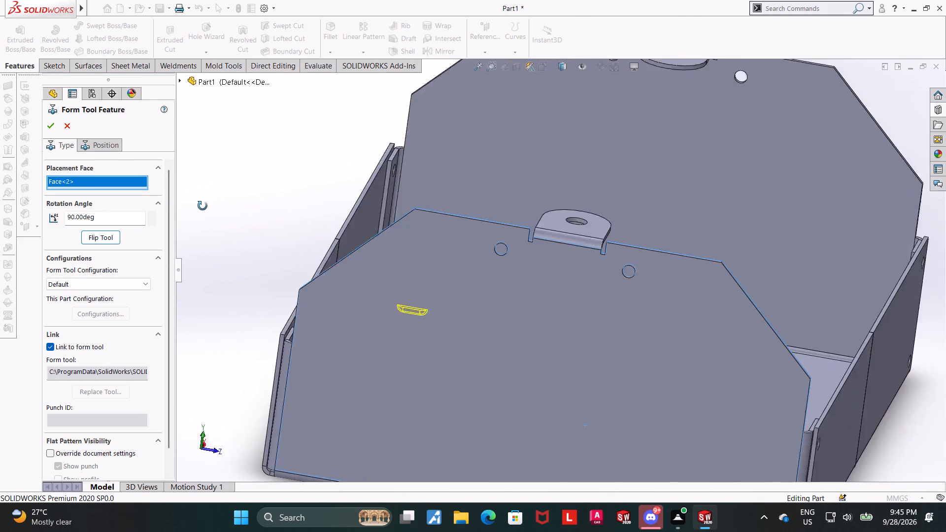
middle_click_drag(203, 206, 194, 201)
Set the louver's rotation angle to 170 degrees.
left_click_drag(132, 217, 32, 212)
middle_click_drag(165, 200, 253, 189)
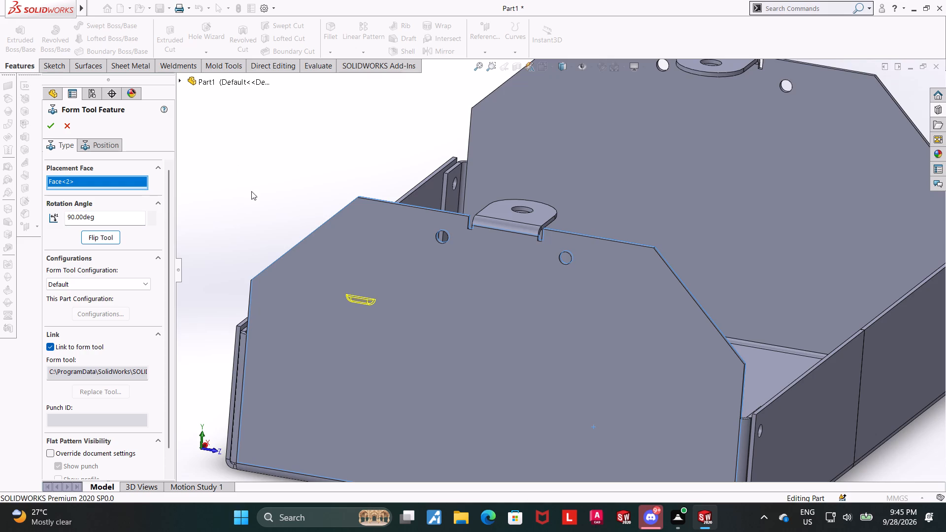
middle_click_drag(243, 196, 276, 201)
scroll(277, 201, "up", 3)
left_click_drag(114, 222, 0, 212)
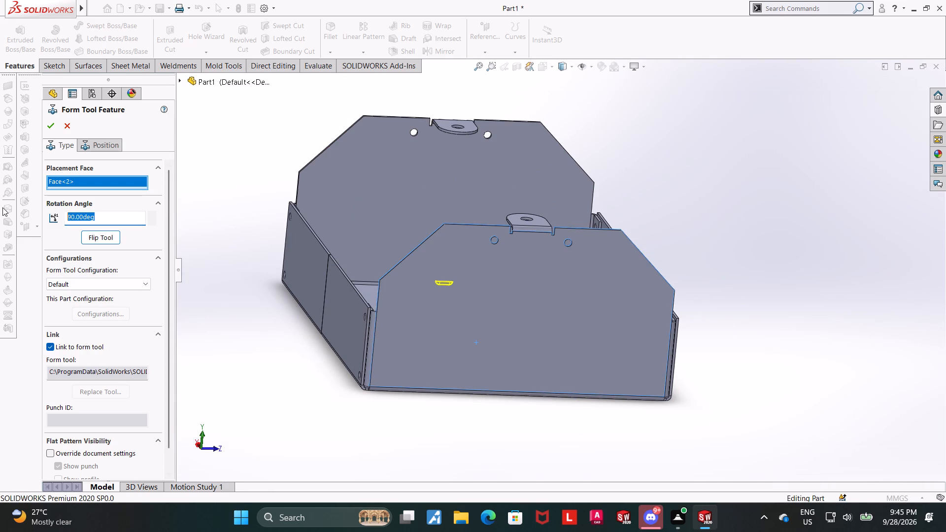
type("170")
key("Return")
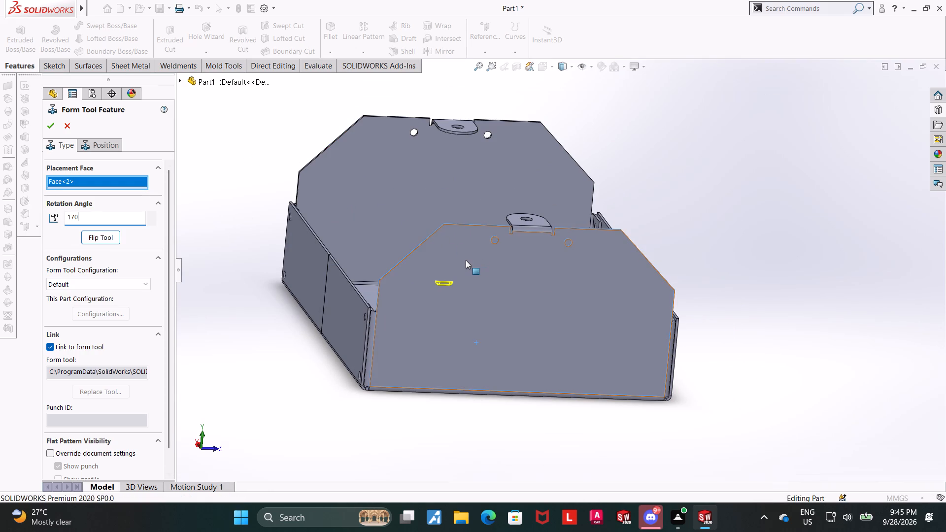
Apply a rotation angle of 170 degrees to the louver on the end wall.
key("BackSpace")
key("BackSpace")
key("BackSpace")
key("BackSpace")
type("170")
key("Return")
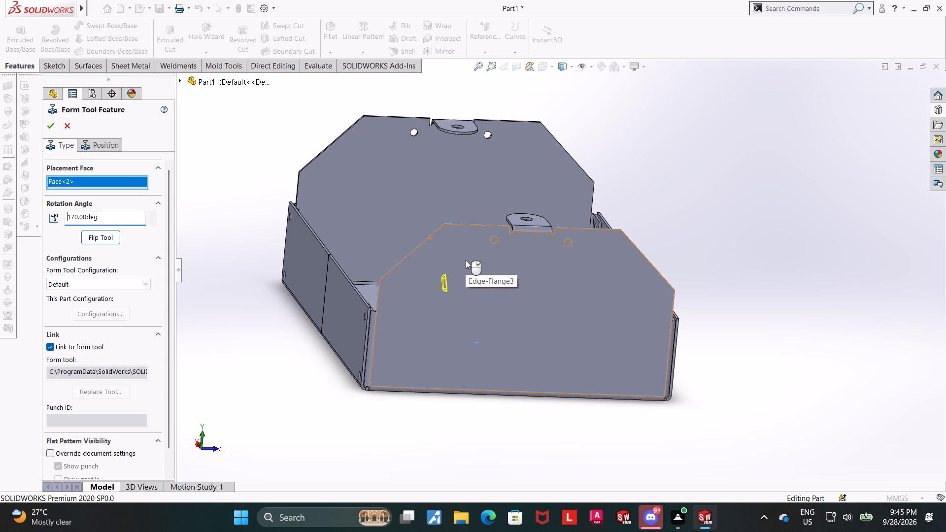
Set the louver's rotation angle to 270 degrees.
scroll(548, 255, "down", 2)
left_click_drag(109, 219, 0, 210)
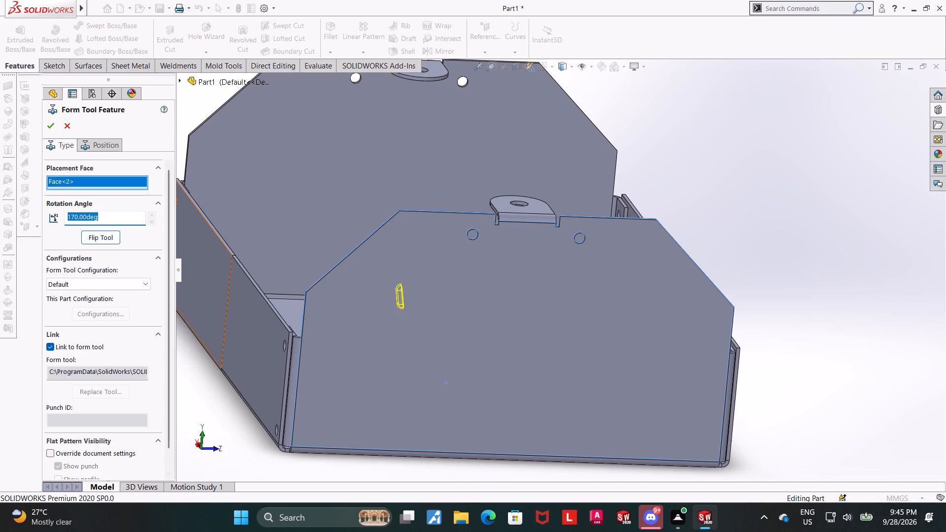
left_click_drag(0, 210, 0, 210)
key("1")
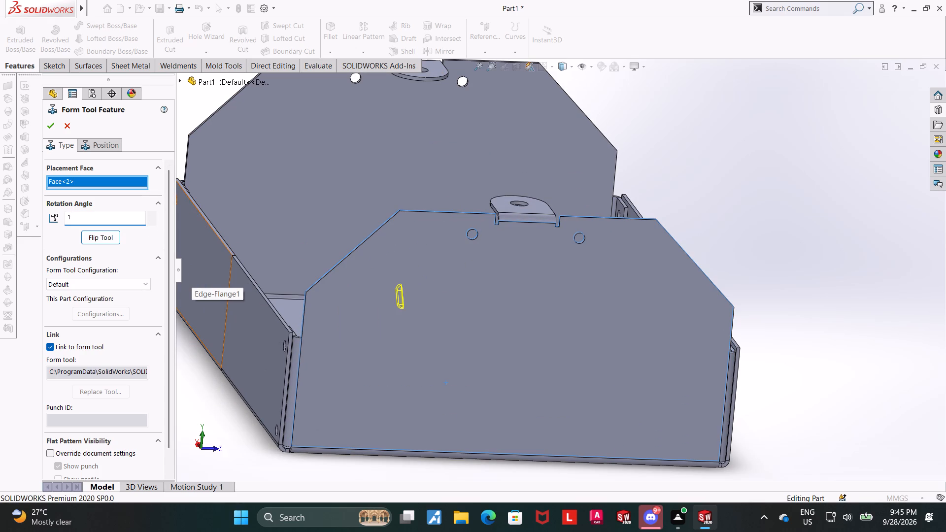
key("7")
key("BackSpace")
key("BackSpace")
key("BackSpace")
key("2")
type("70")
key("Return")
Examine the louver's orientation on the end wall from several angles and in the Left view.
scroll(786, 248, "up", 4)
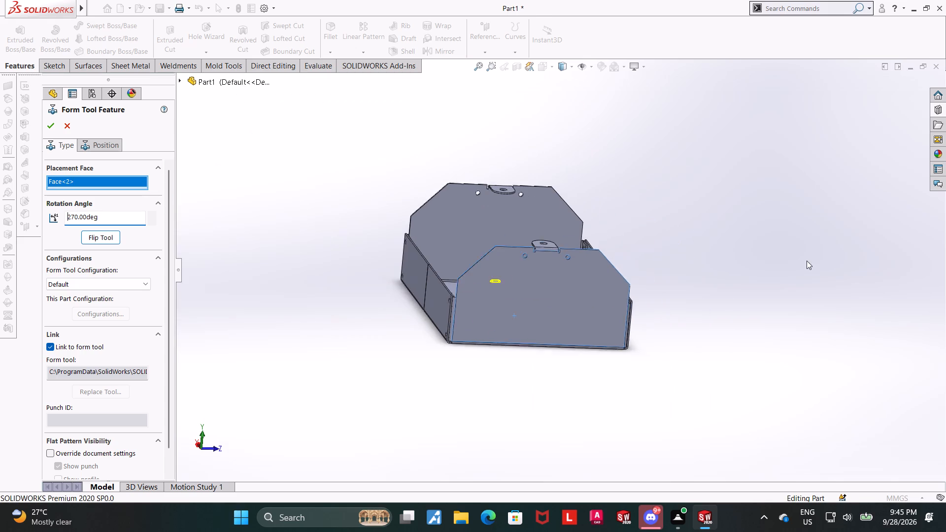
scroll(807, 261, "up", 2)
scroll(564, 231, "down", 3)
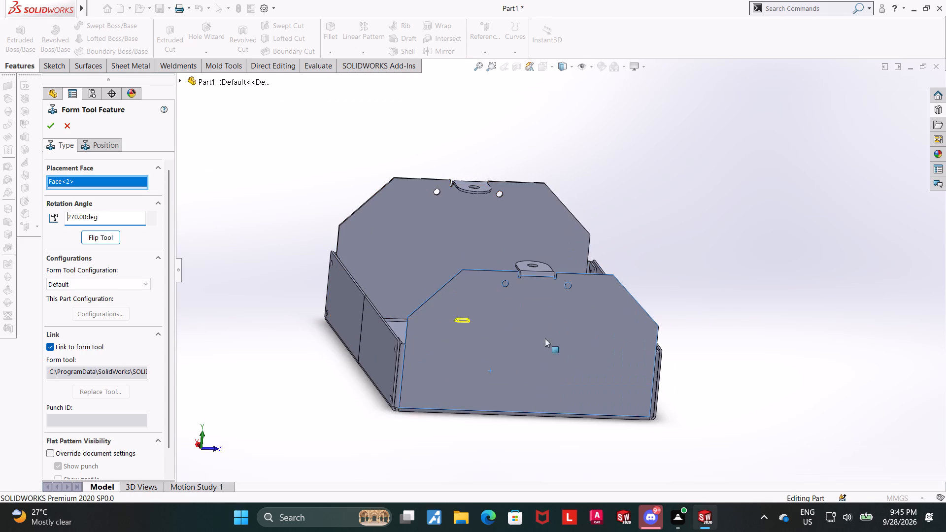
middle_click_drag(548, 346, 535, 309)
scroll(499, 300, "down", 4)
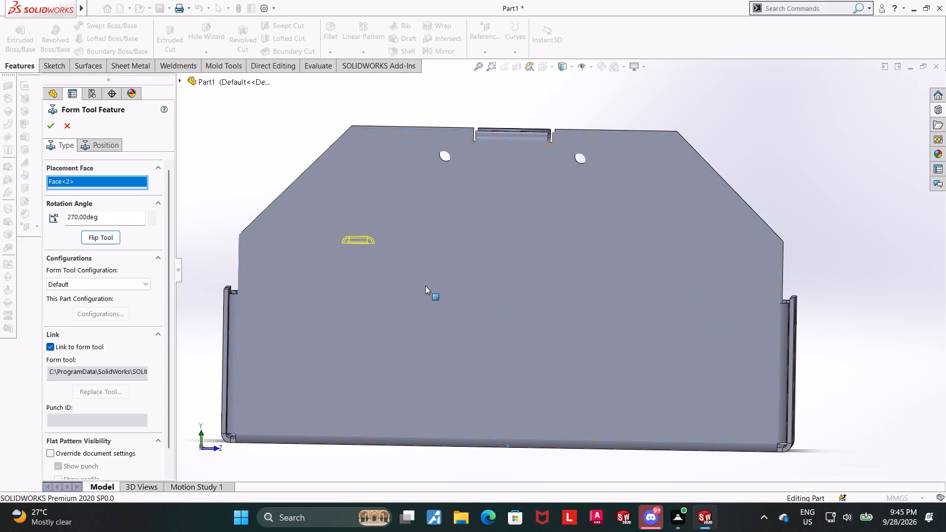
middle_click_drag(423, 290, 430, 284)
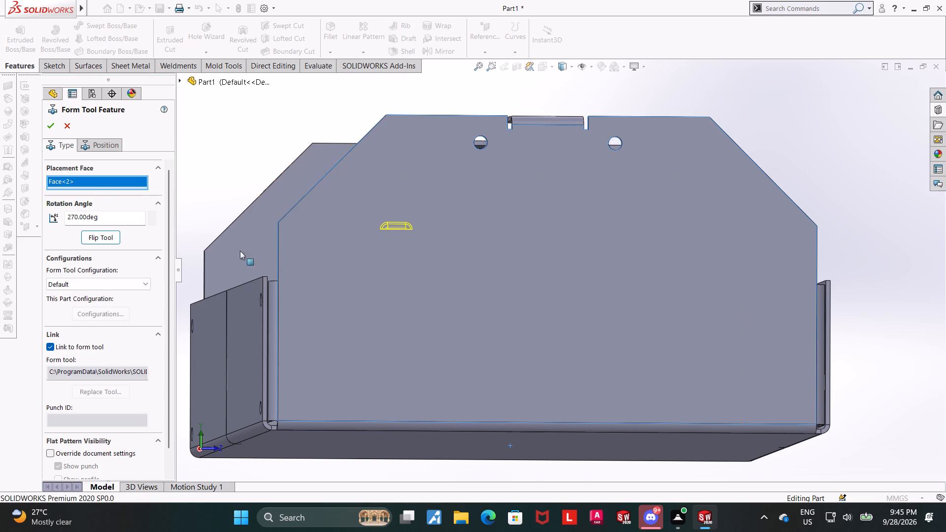
middle_click_drag(462, 276, 453, 282)
scroll(390, 260, "down", 4)
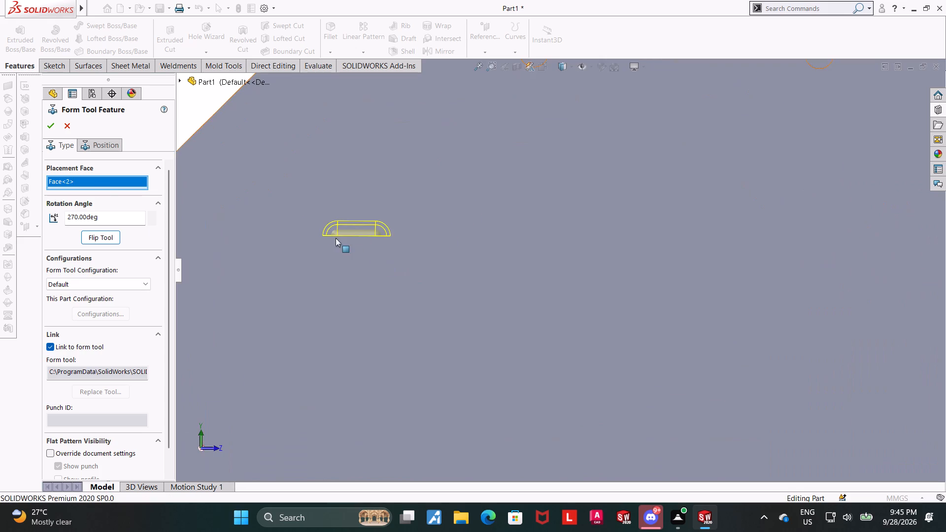
scroll(348, 241, "up", 2)
left_click(92, 141)
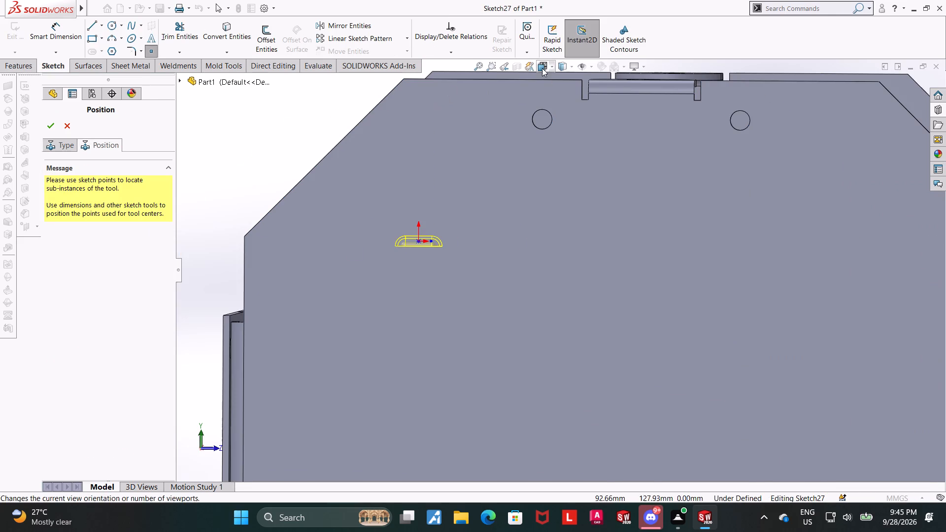
left_click(542, 66)
left_click(474, 320)
scroll(483, 264, "down", 1)
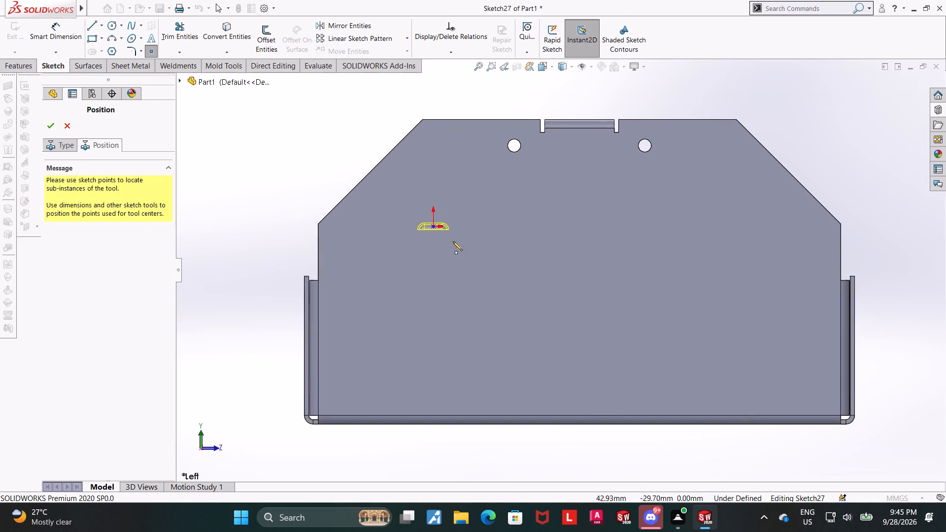
scroll(405, 220, "down", 1)
scroll(545, 240, "down", 1)
Override the document's flat pattern visibility settings for the louver and enable showing its profile and center.
left_click(53, 146)
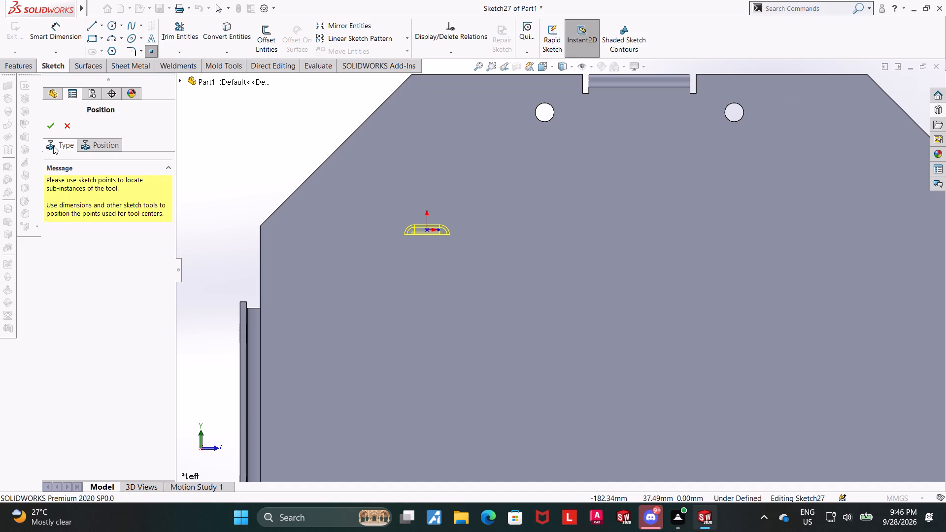
scroll(248, 227, "up", 4)
scroll(776, 327, "down", 2)
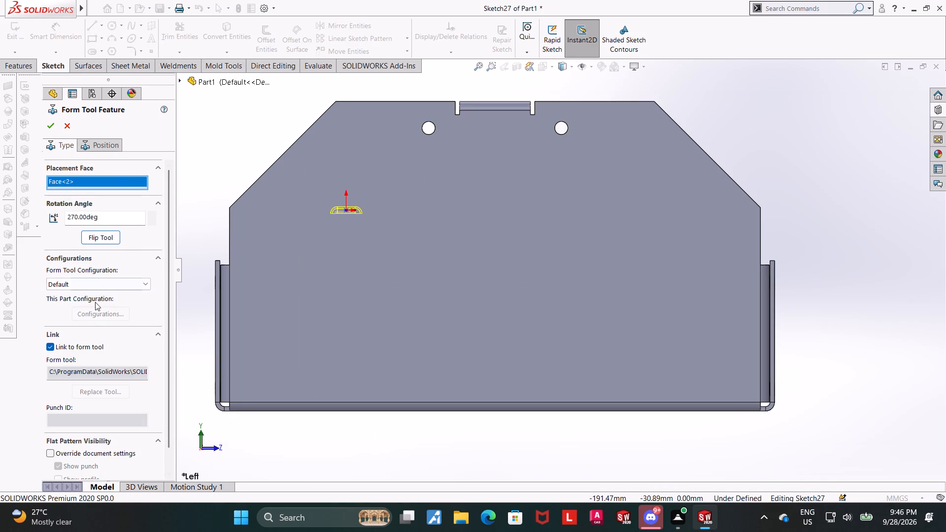
left_click(82, 284)
left_click(82, 284)
scroll(115, 415, "down", 3)
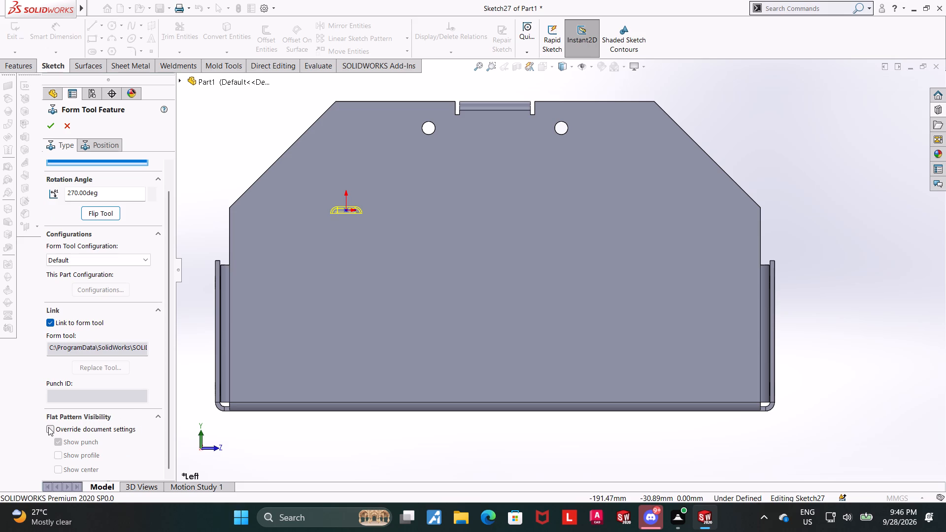
left_click(48, 427)
scroll(87, 453, "down", 2)
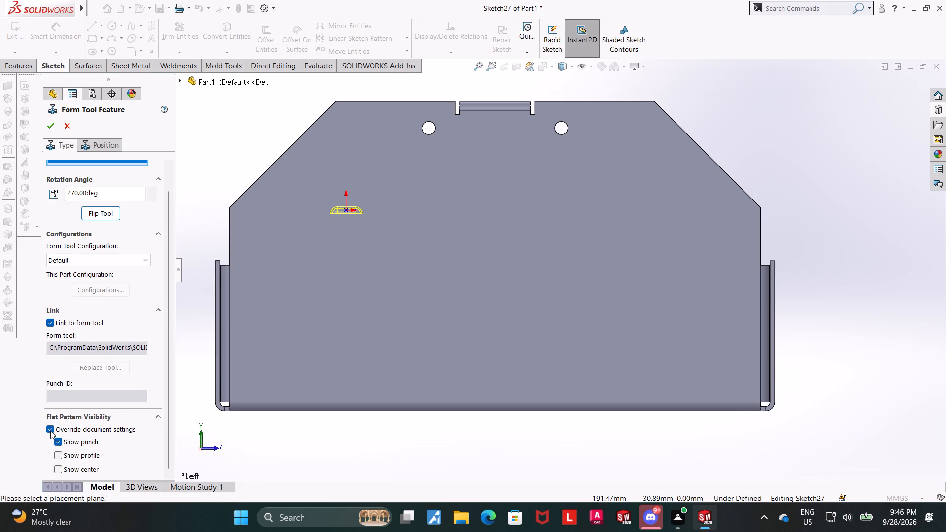
left_click(50, 431)
left_click_drag(167, 369, 165, 369)
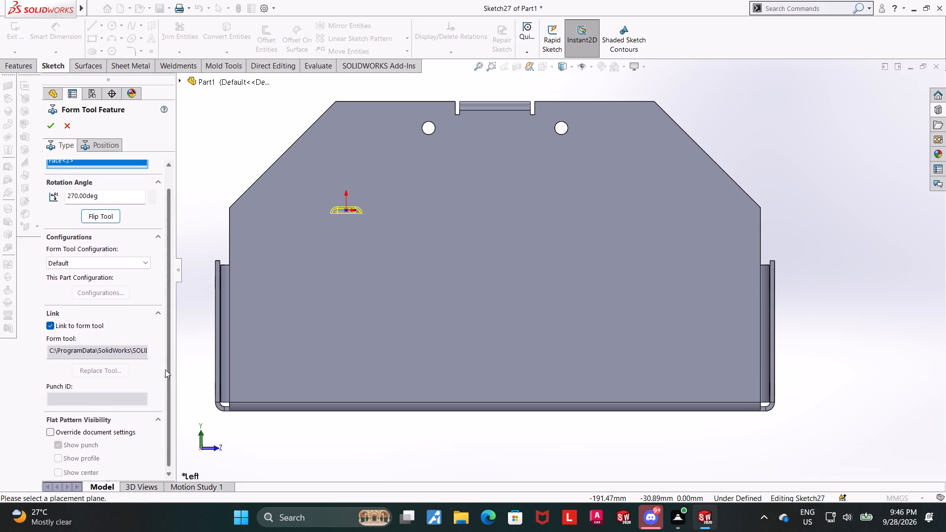
left_click_drag(165, 369, 165, 402)
left_click(46, 431)
left_click(56, 455)
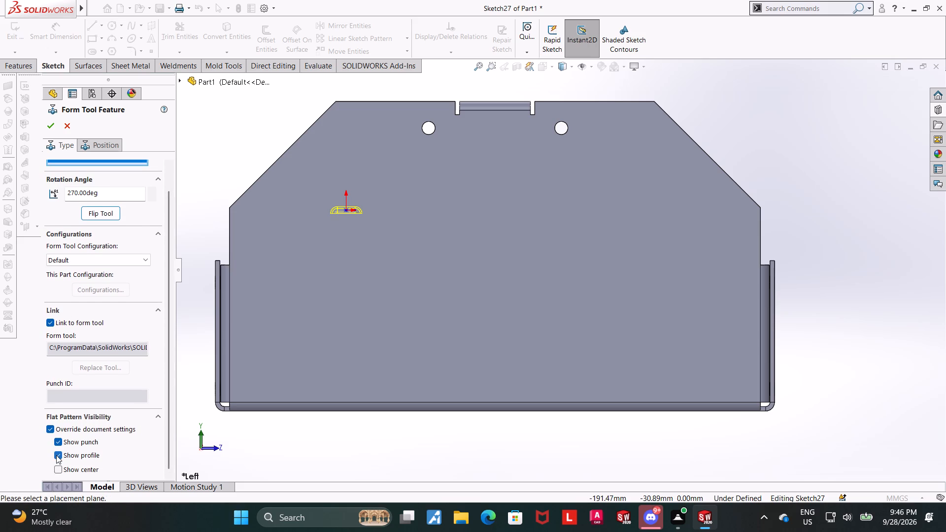
left_click(60, 469)
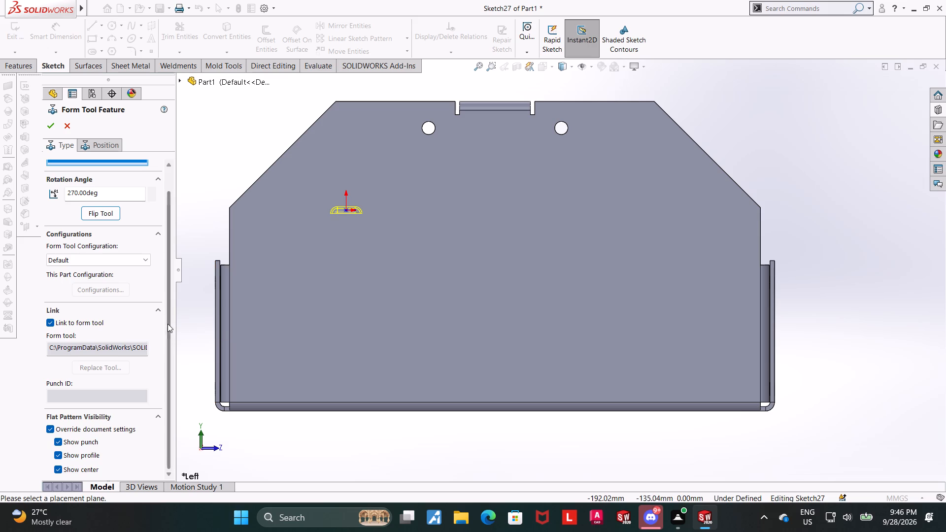
left_click_drag(167, 323, 169, 201)
Dimension the louver's position point 150 mm horizontally from the end wall's vertical side edge nearest the louver.
left_click(92, 147)
scroll(402, 213, "down", 2)
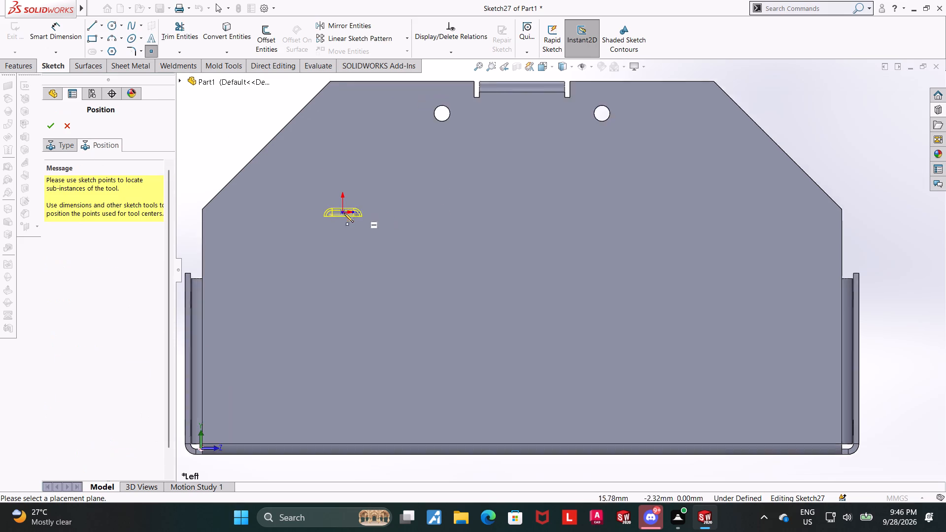
scroll(344, 213, "down", 3)
scroll(371, 219, "up", 5)
left_click(40, 29)
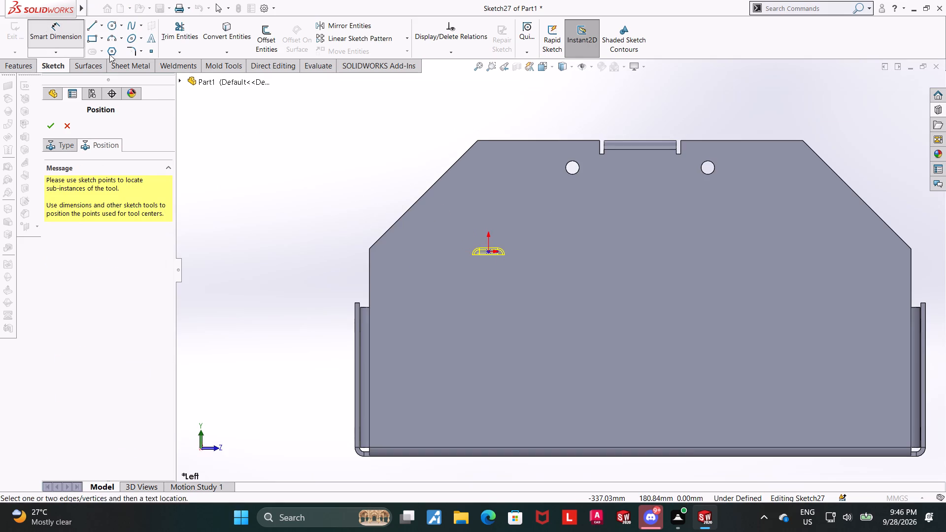
scroll(433, 271, "down", 3)
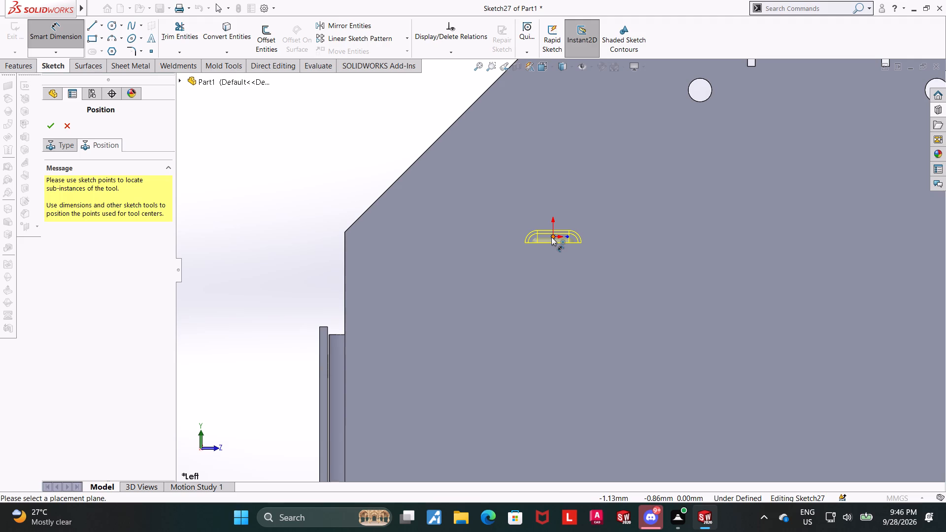
left_click(551, 237)
left_click(345, 248)
scroll(345, 248, "up", 4)
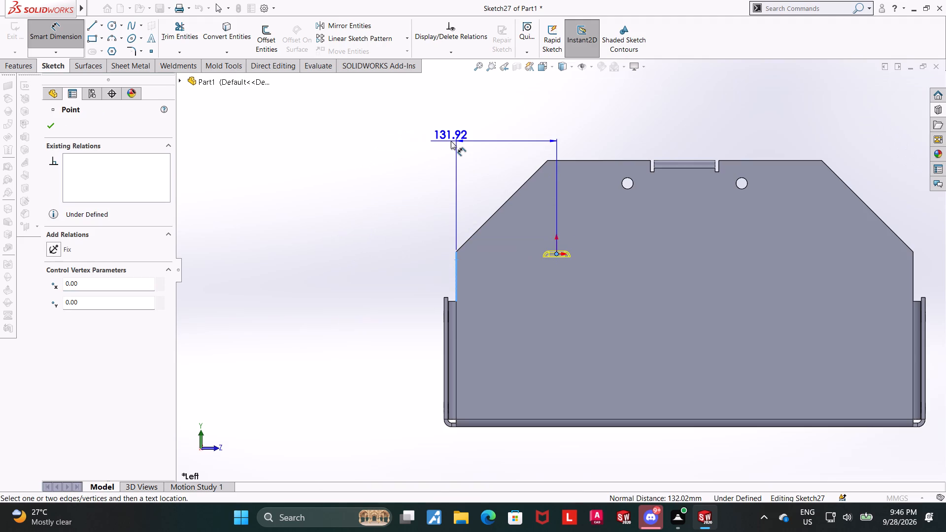
left_click(451, 141)
type("12")
key("BackSpace")
type("50")
key("Return")
key("Escape")
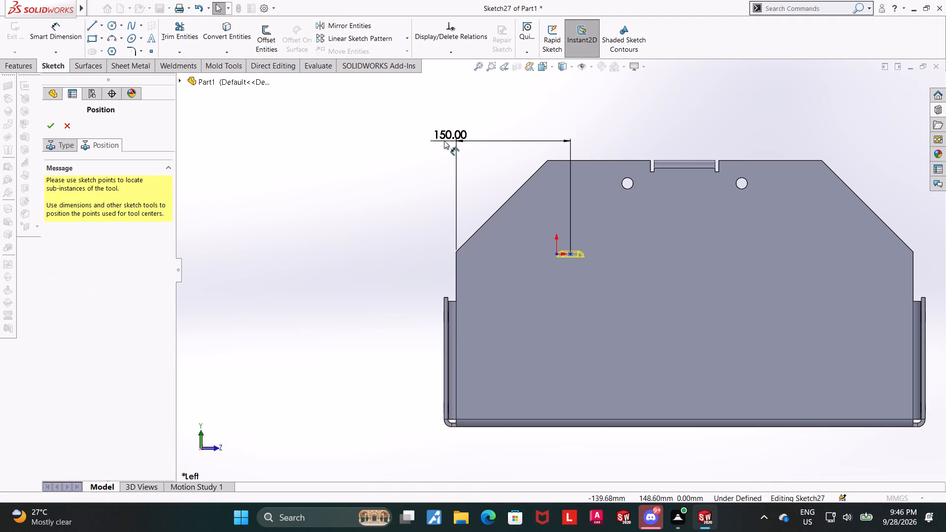
Dimension the louver's position point 80 mm below the end wall's top edge.
left_click(74, 30)
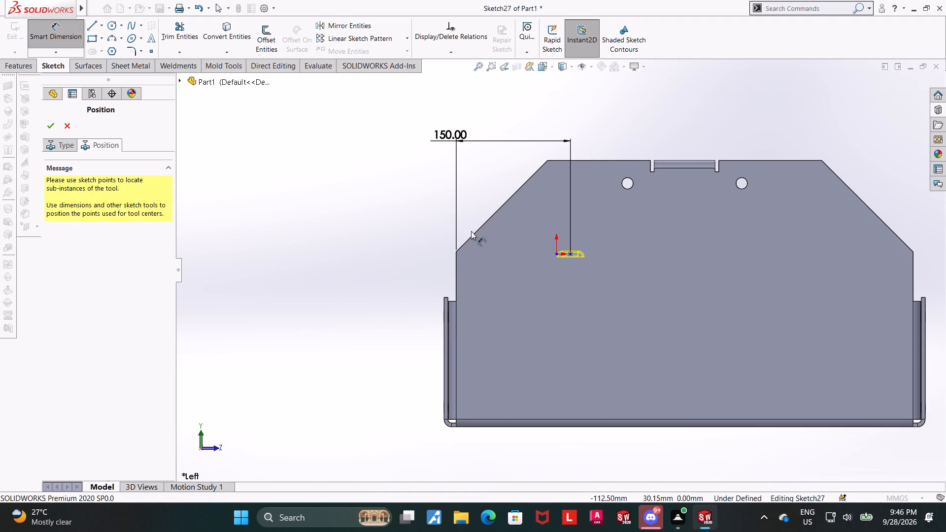
scroll(868, 276, "down", 2)
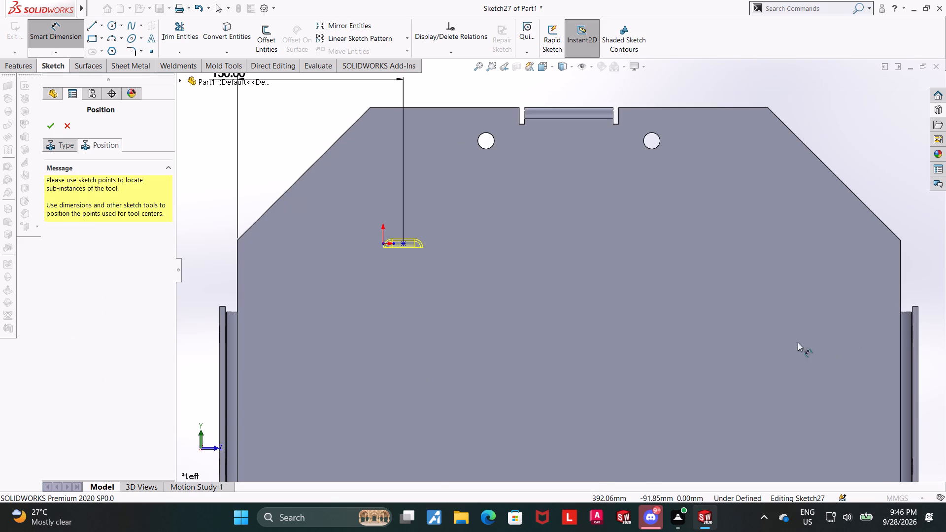
scroll(468, 263, "up", 4)
scroll(465, 252, "down", 3)
left_click(516, 266)
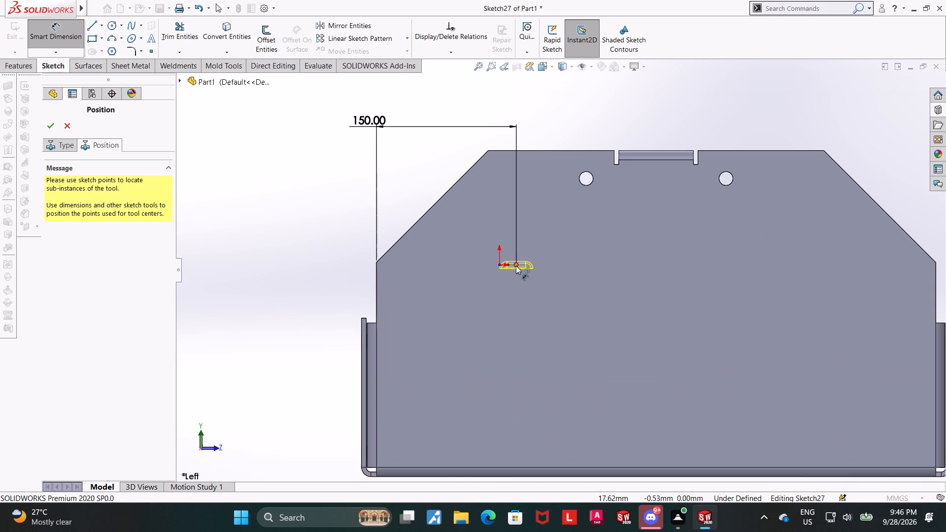
left_click(535, 153)
left_click(535, 150)
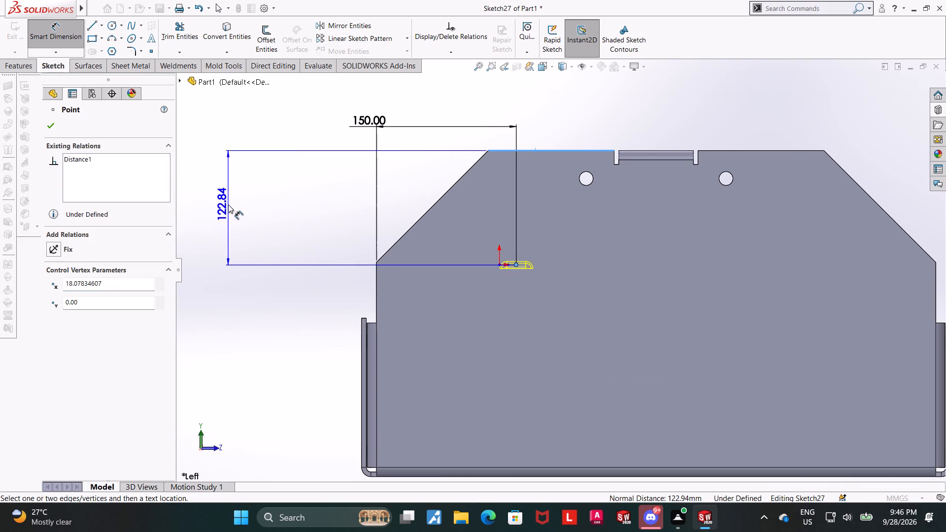
left_click(228, 204)
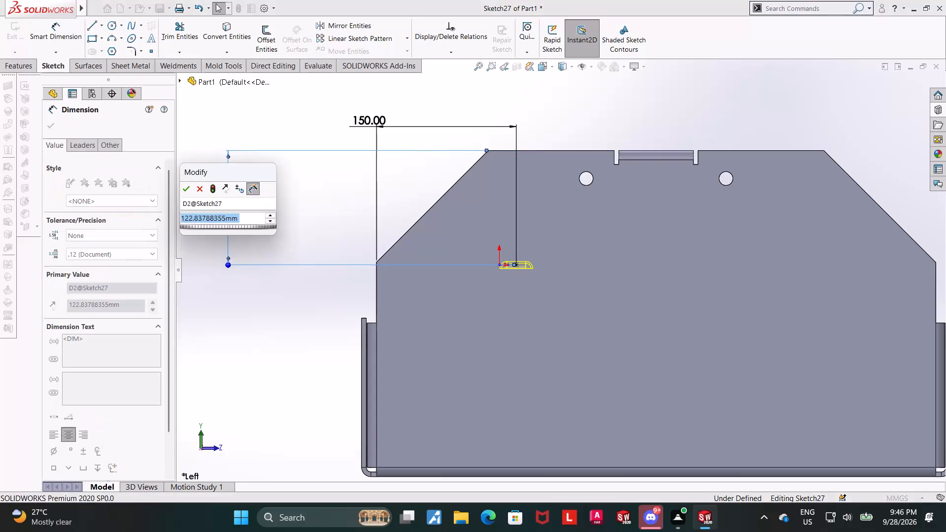
key("8")
key("0")
key("Return")
key("Escape")
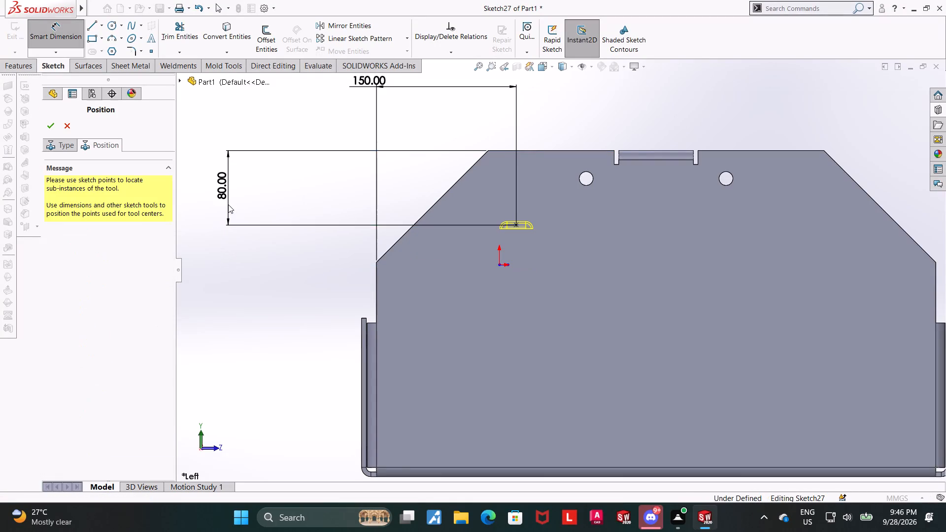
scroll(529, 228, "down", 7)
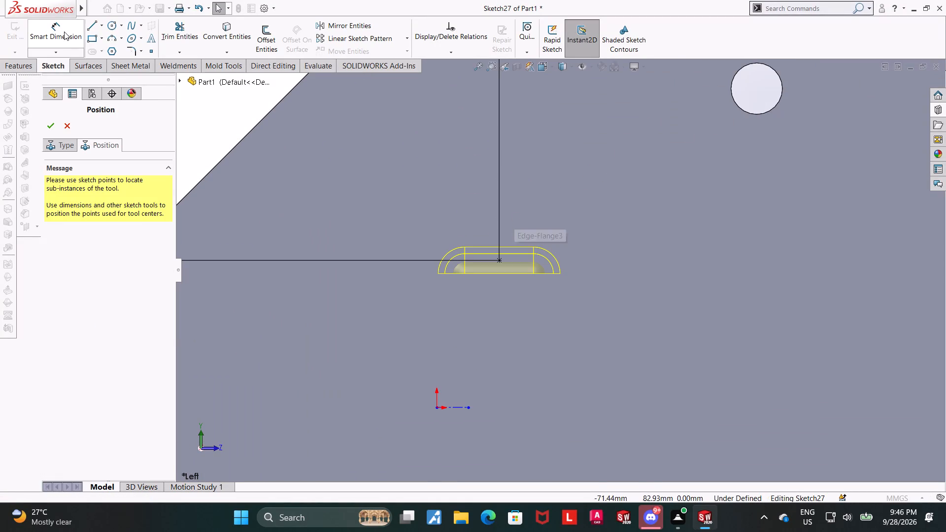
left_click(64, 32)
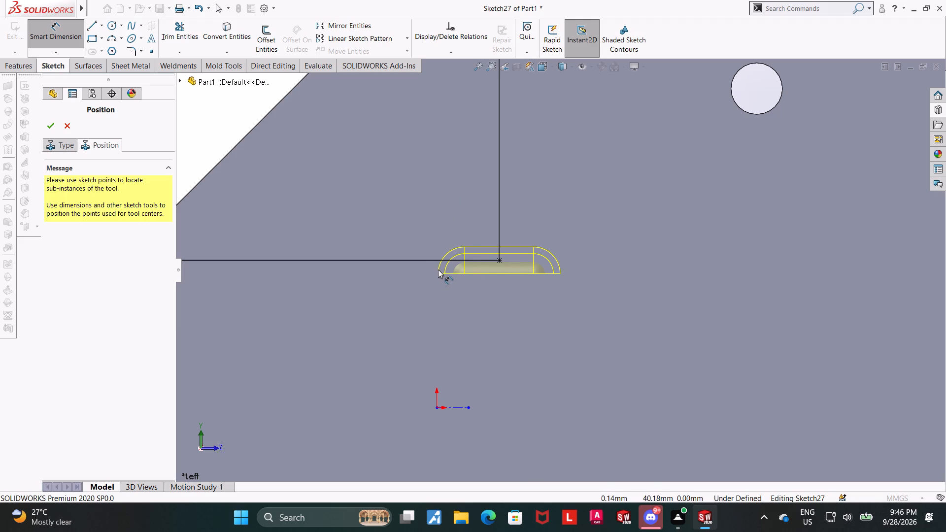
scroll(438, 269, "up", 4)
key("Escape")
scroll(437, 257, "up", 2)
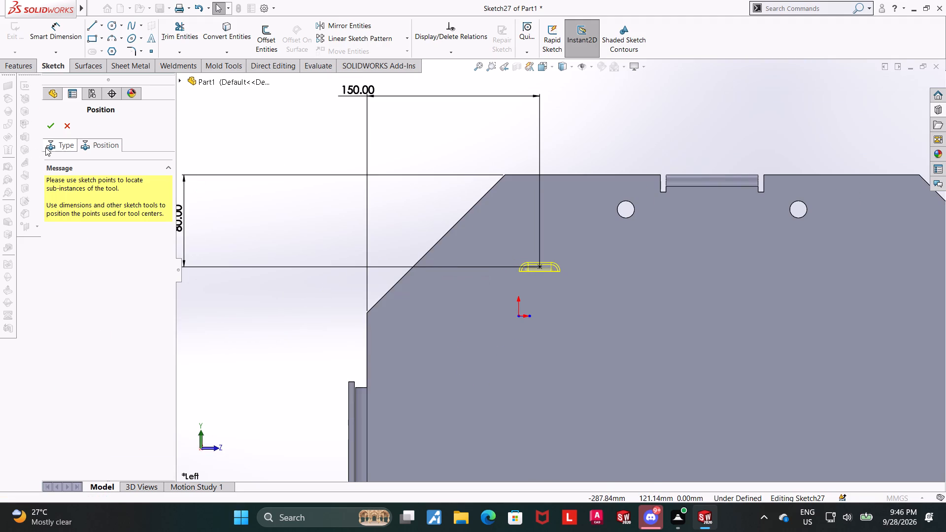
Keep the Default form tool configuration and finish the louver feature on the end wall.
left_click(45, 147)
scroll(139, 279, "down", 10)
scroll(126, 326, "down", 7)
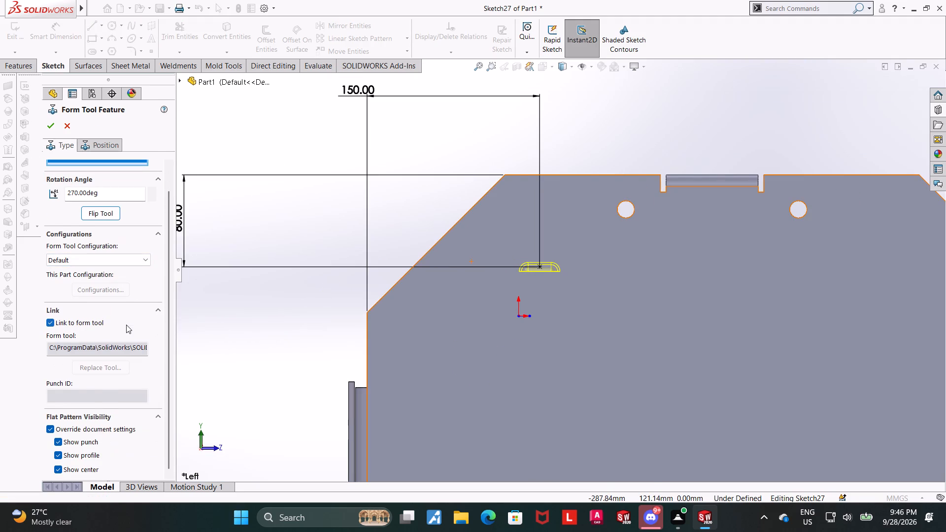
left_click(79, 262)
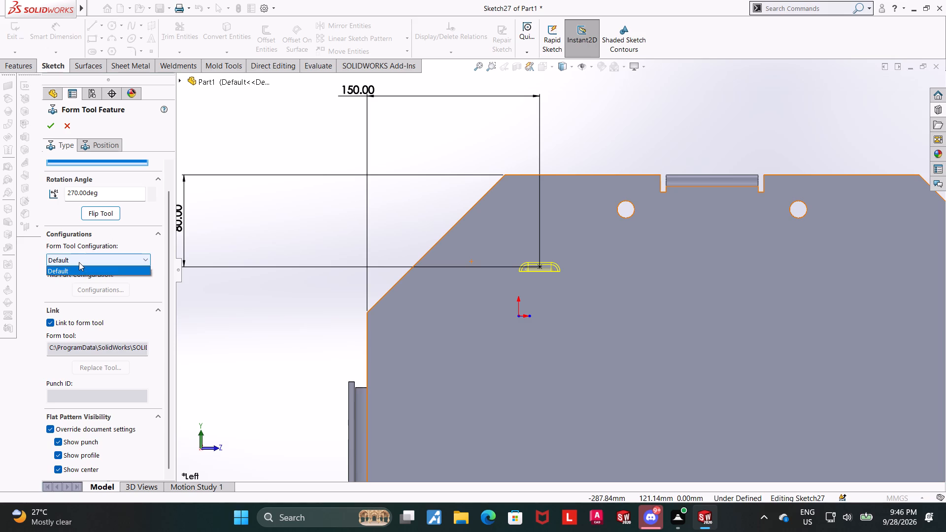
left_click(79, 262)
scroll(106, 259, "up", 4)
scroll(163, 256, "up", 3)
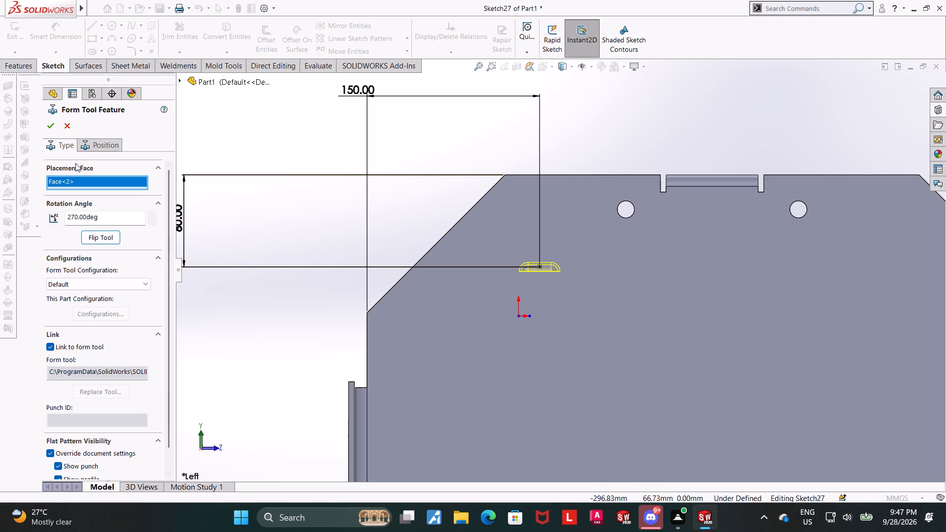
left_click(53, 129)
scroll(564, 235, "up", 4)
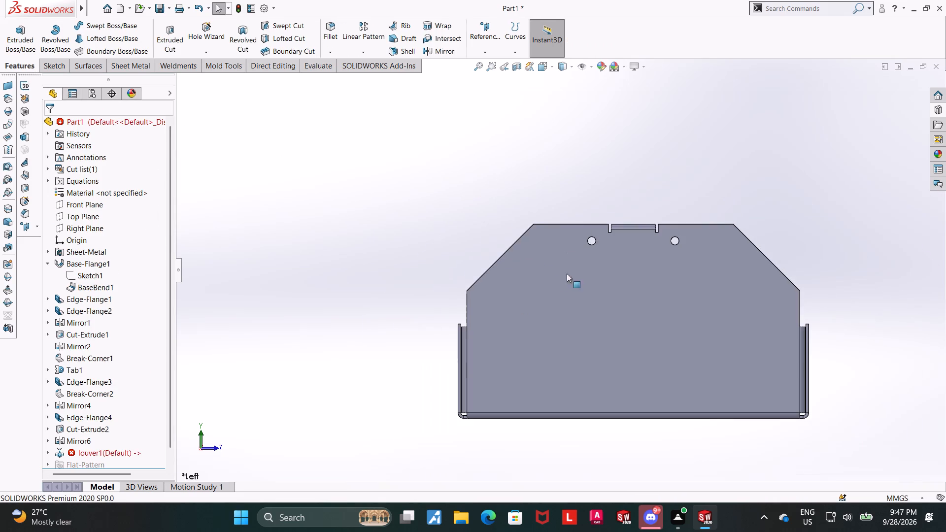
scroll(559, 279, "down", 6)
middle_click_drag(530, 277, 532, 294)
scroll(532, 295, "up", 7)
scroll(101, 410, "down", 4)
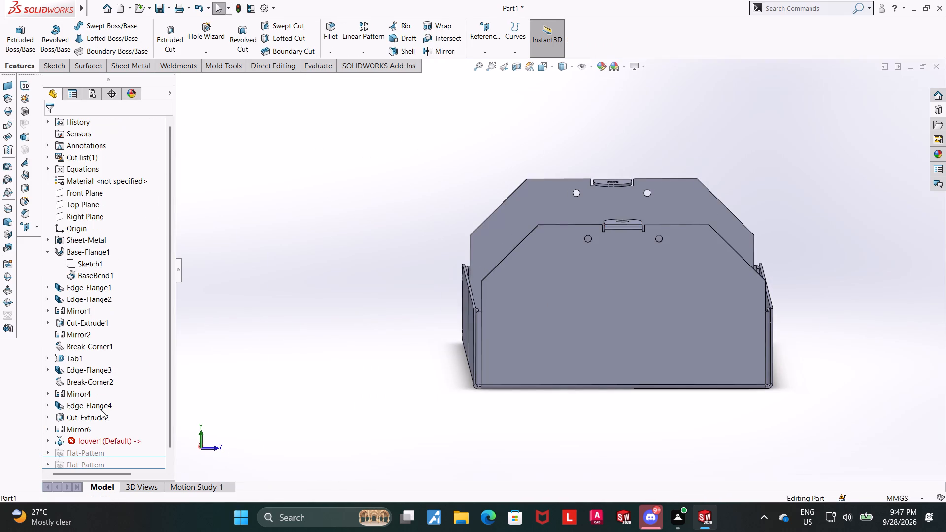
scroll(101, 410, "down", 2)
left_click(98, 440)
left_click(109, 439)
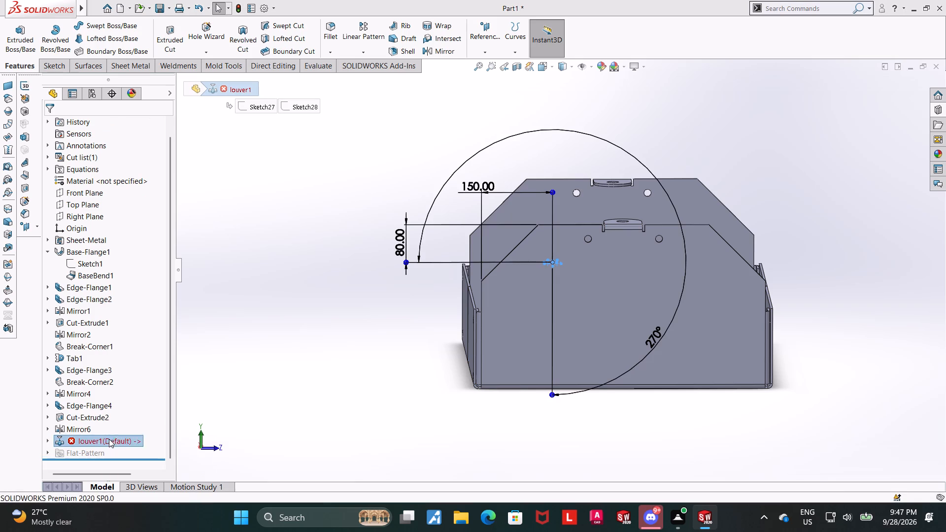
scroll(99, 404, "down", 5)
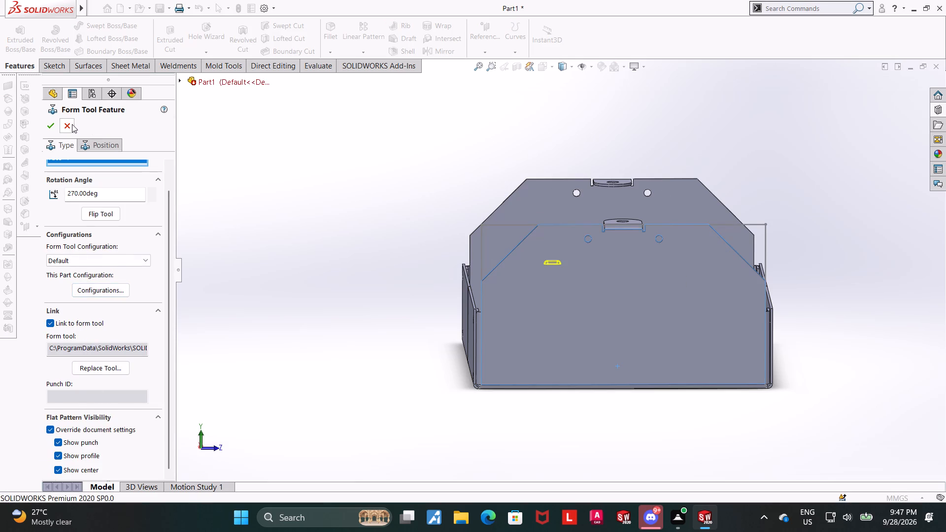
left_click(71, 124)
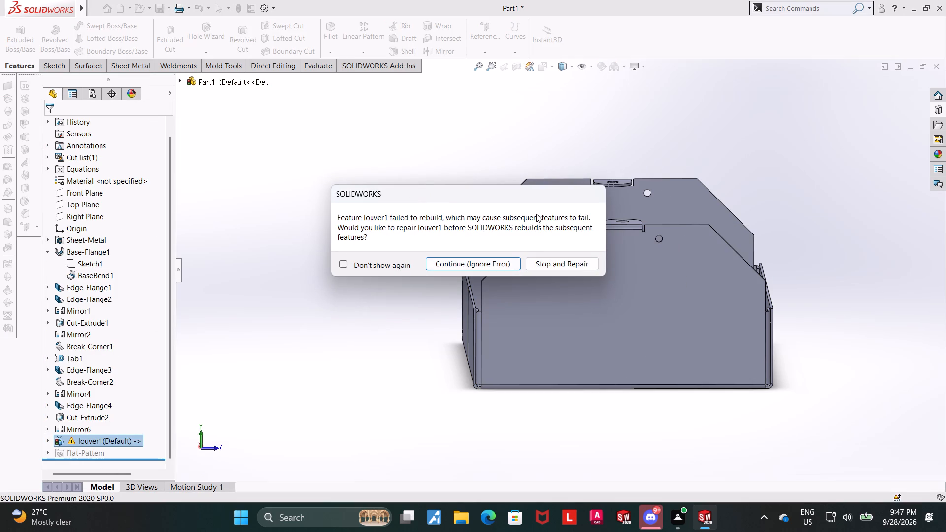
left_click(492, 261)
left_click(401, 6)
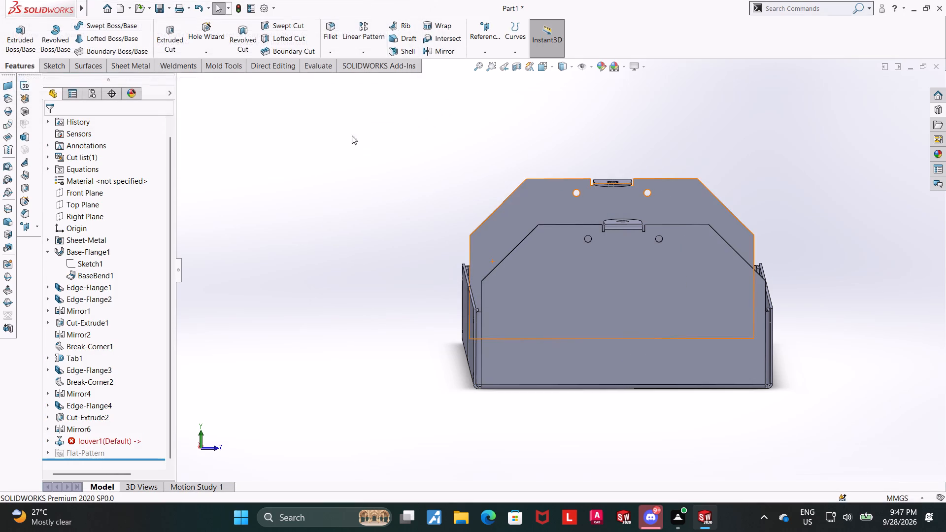
Delete the louver feature from the tray.
right_click(95, 444)
left_click(124, 375)
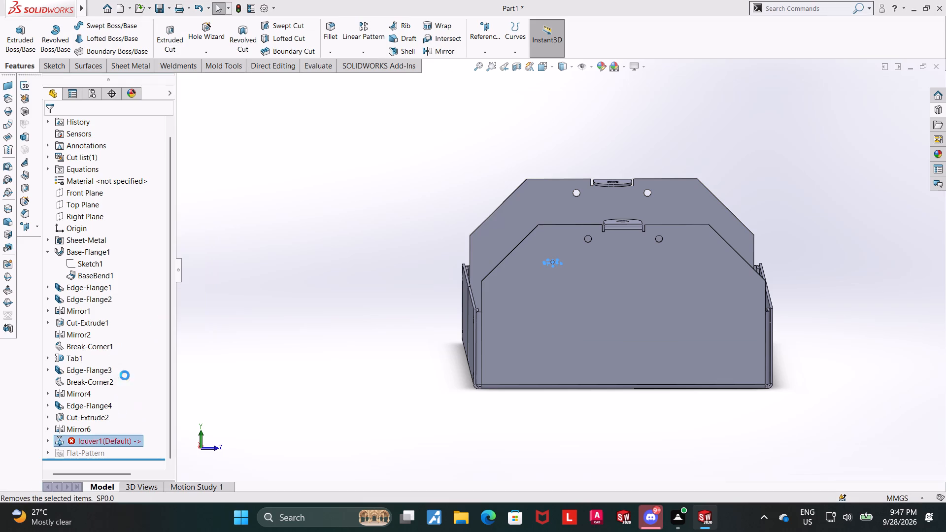
left_click(543, 191)
Examine the tray's end walls, side flanges and tabs from several angles.
scroll(856, 248, "up", 4)
middle_click_drag(700, 247, 696, 248)
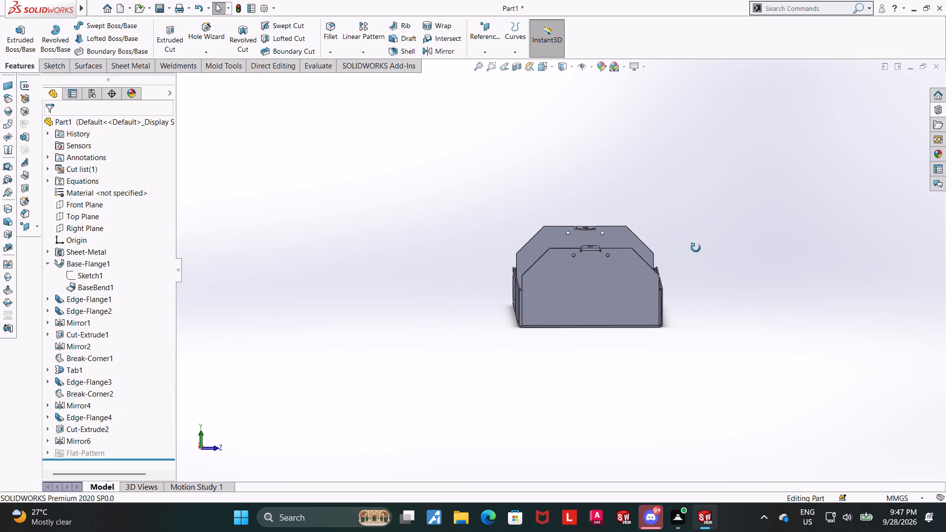
middle_click_drag(696, 248, 405, 431)
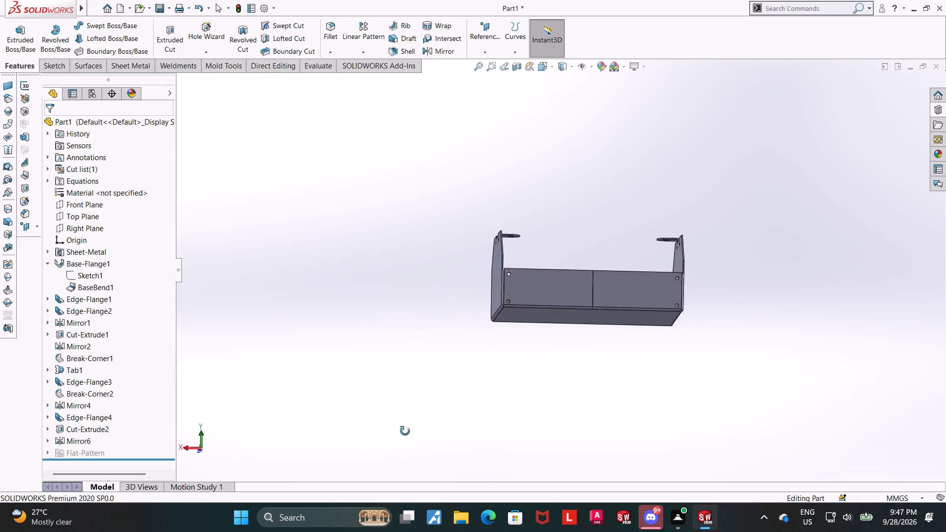
middle_click_drag(405, 431, 386, 438)
scroll(821, 194, "down", 4)
scroll(662, 299, "up", 4)
middle_click_drag(607, 309, 577, 354)
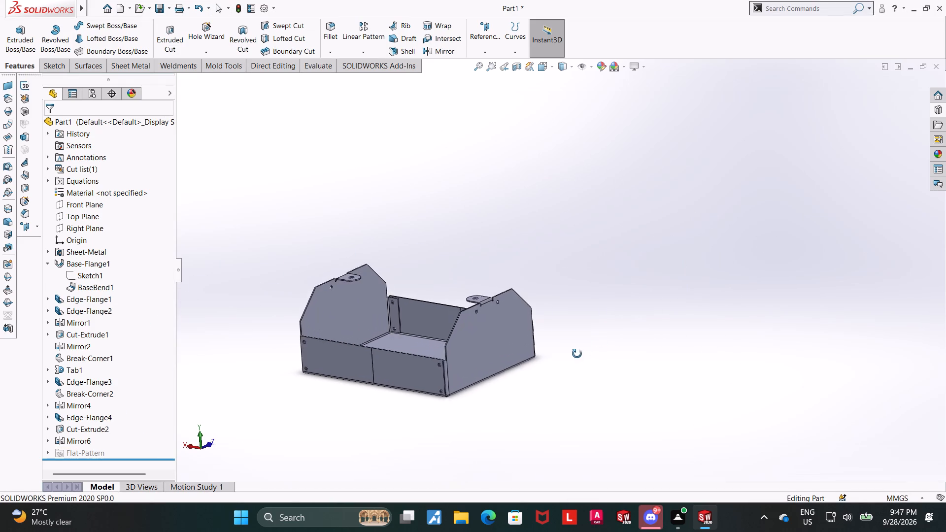
middle_click_drag(577, 354, 581, 355)
scroll(471, 307, "down", 4)
middle_click_drag(527, 354, 549, 352)
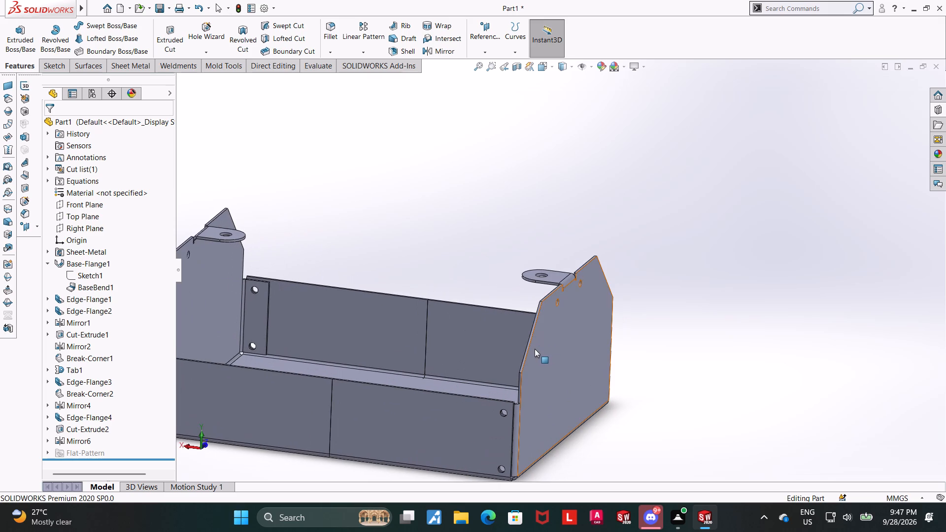
middle_click_drag(565, 353, 506, 427)
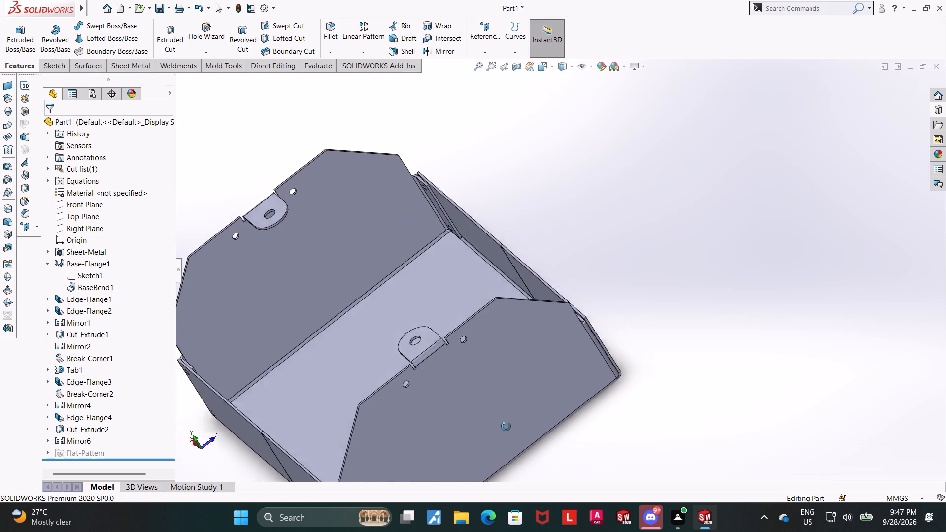
middle_click_drag(506, 427, 583, 318)
scroll(223, 410, "up", 2)
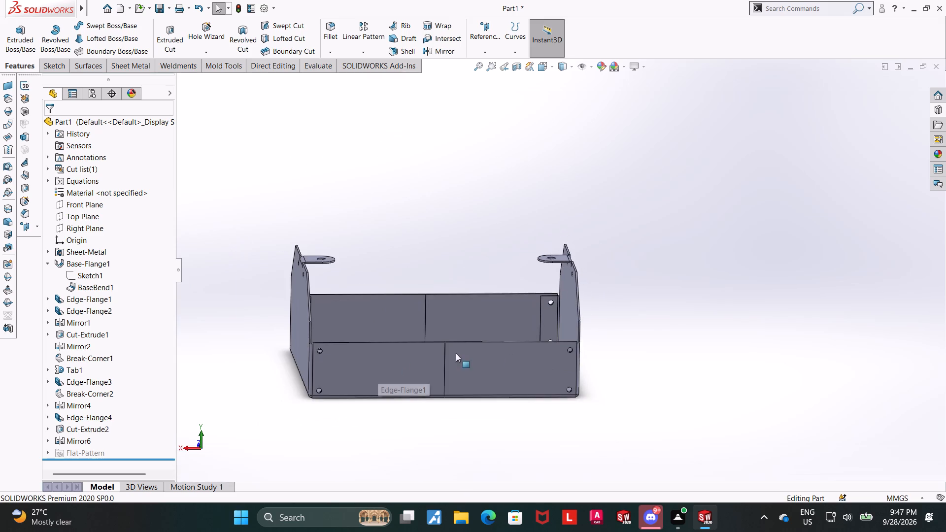
scroll(480, 356, "down", 4)
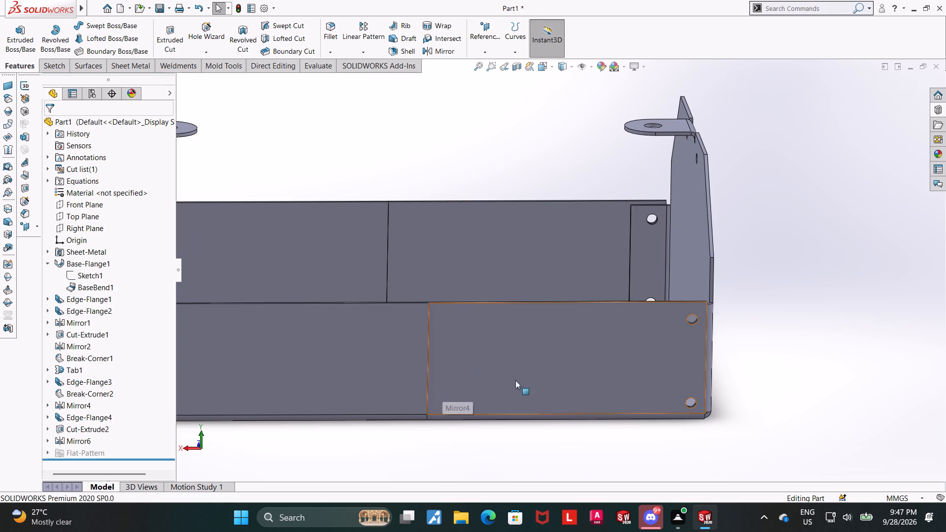
scroll(572, 381, "up", 3)
middle_click_drag(630, 329, 623, 325)
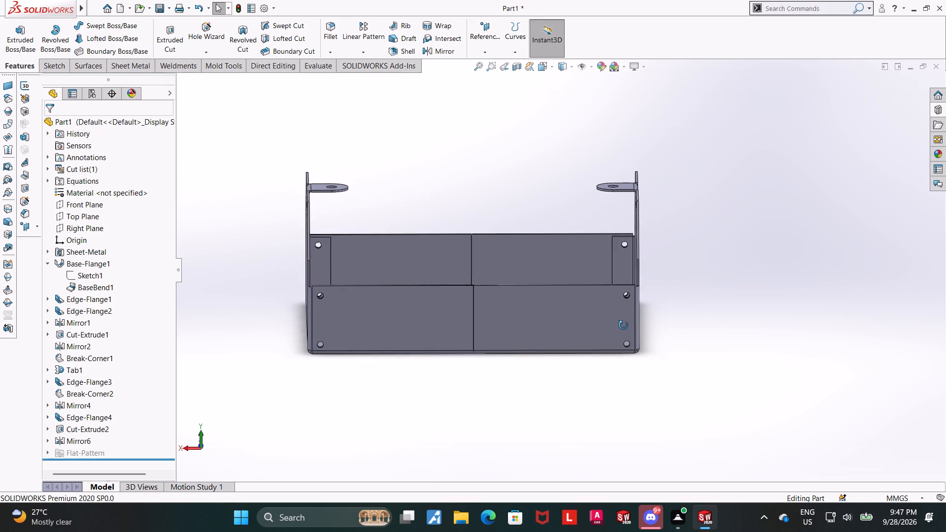
middle_click_drag(623, 325, 622, 325)
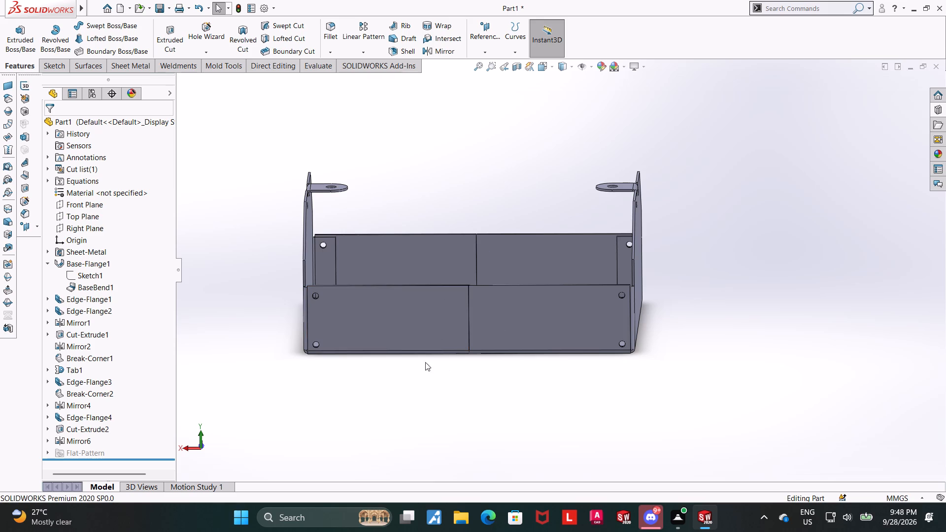
scroll(528, 236, "up", 4)
scroll(551, 253, "down", 3)
middle_click_drag(714, 297, 701, 321)
scroll(566, 261, "down", 2)
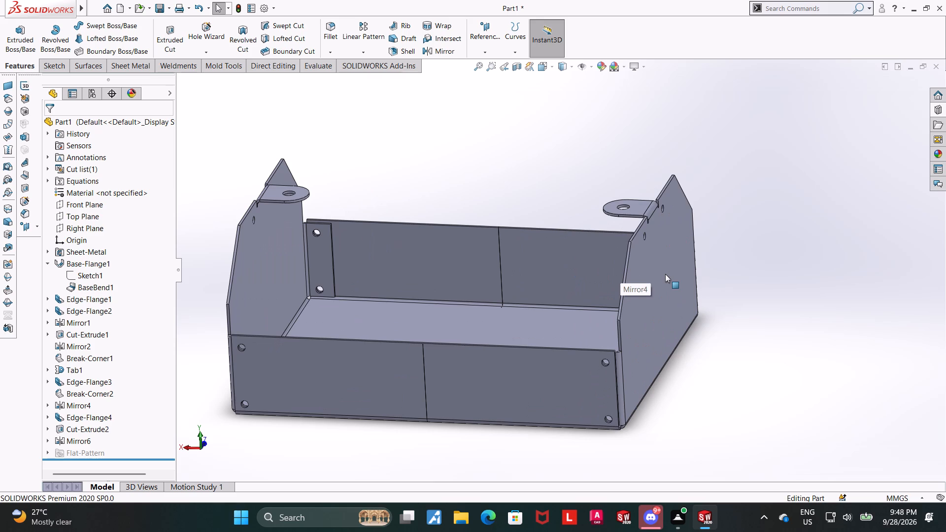
Open the louver forming tool from the Design Library's louvers folder as its own part.
left_click(934, 111)
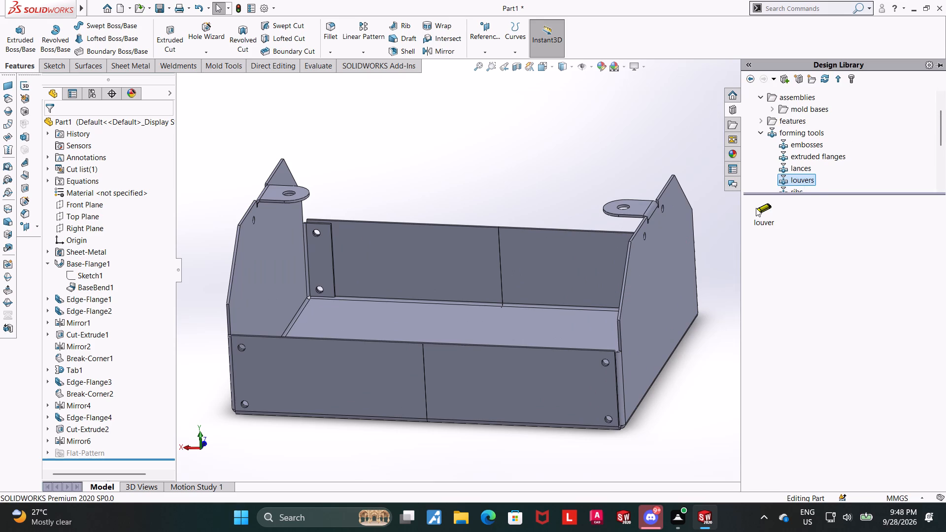
left_click(756, 208)
left_click(758, 208)
right_click(758, 208)
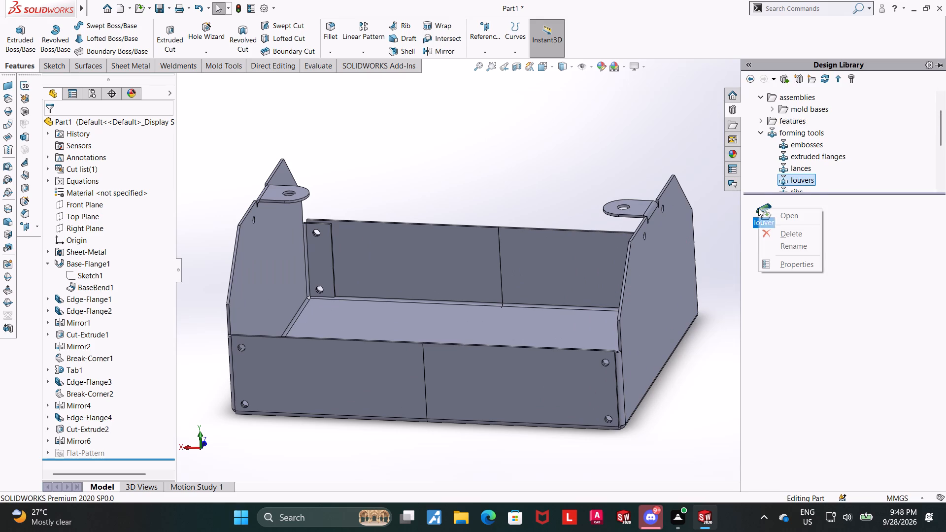
left_click(773, 211)
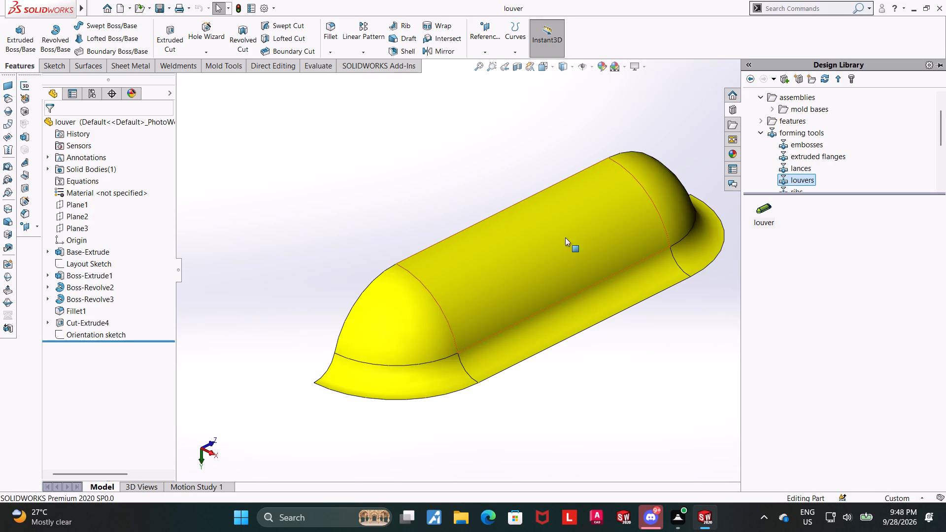
Set the overall width dimension in the louver tool's Layout Sketch to 100 mm.
scroll(593, 238, "up", 4)
scroll(620, 228, "down", 2)
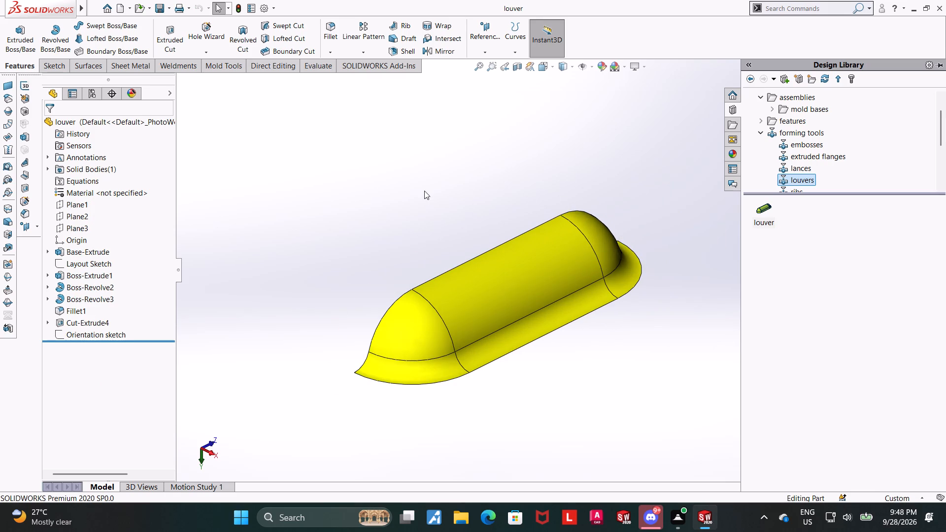
middle_click_drag(435, 225, 449, 312)
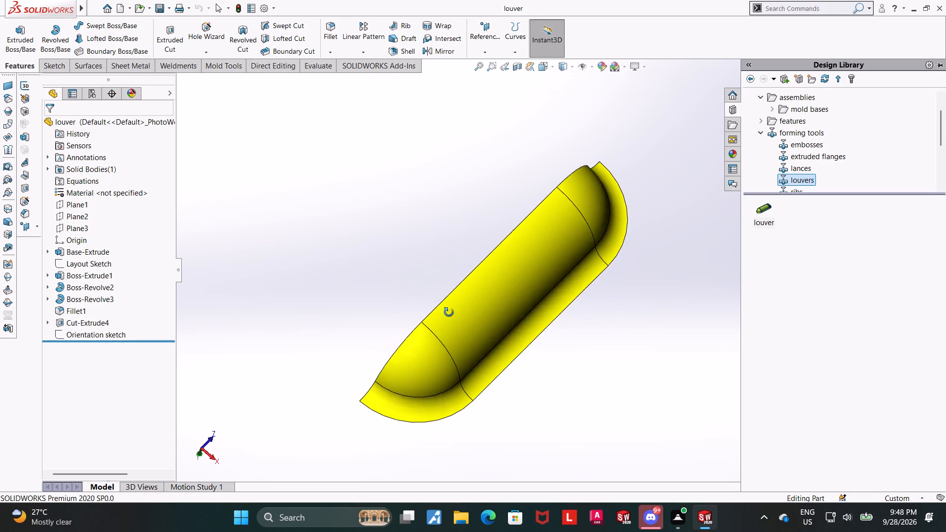
middle_click_drag(449, 312, 452, 315)
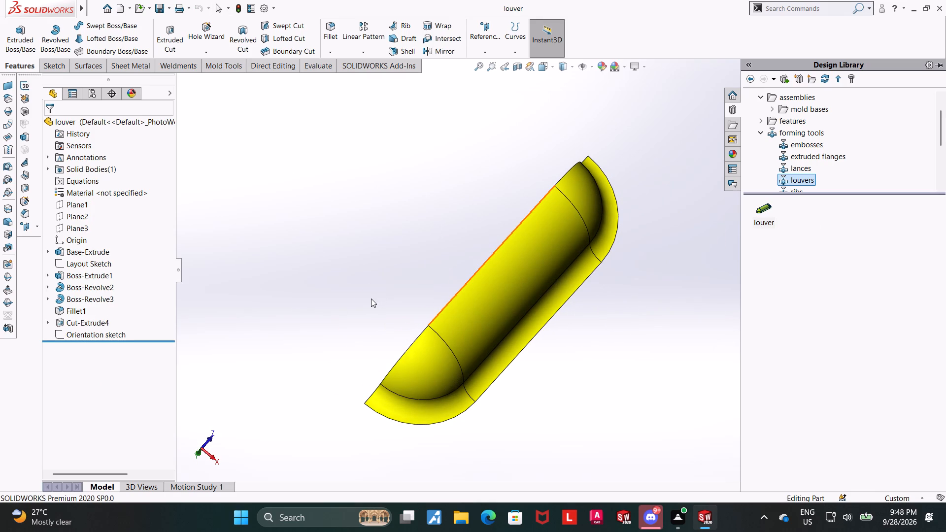
left_click(59, 260)
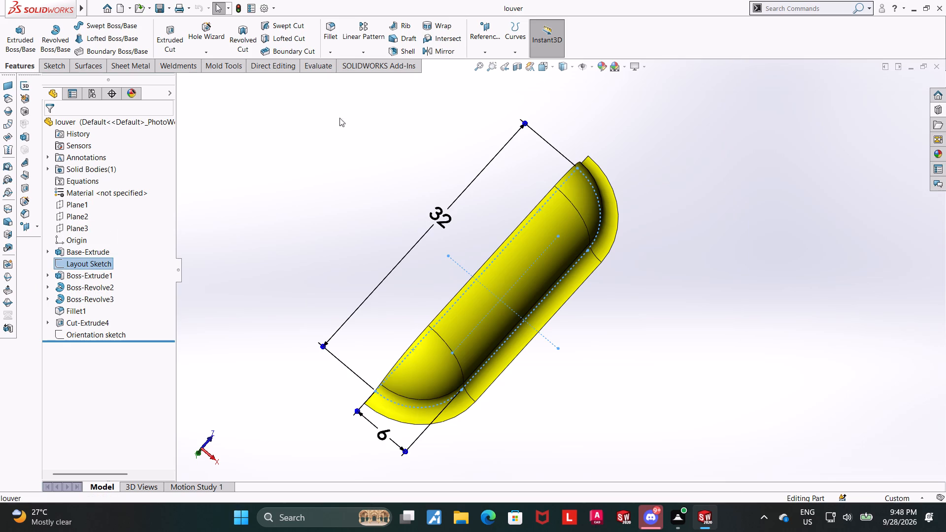
double_click(438, 218)
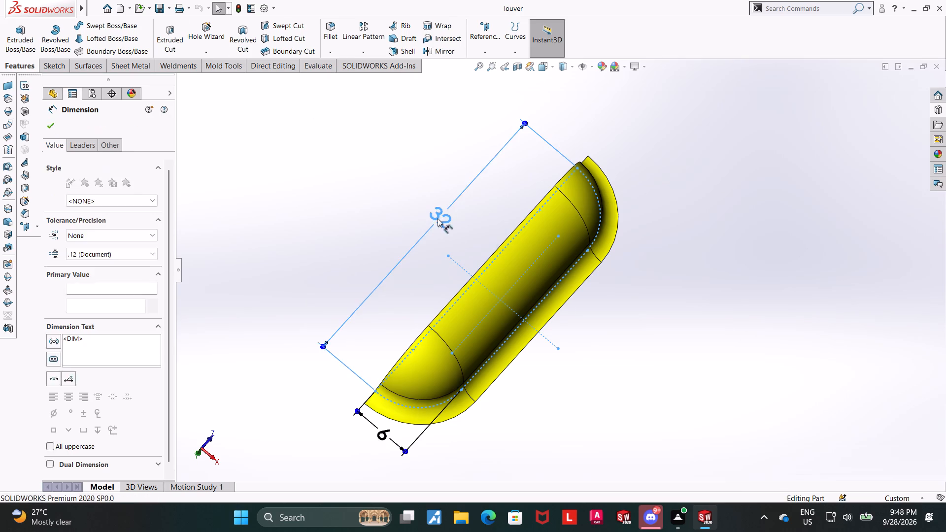
type("100")
key("Return")
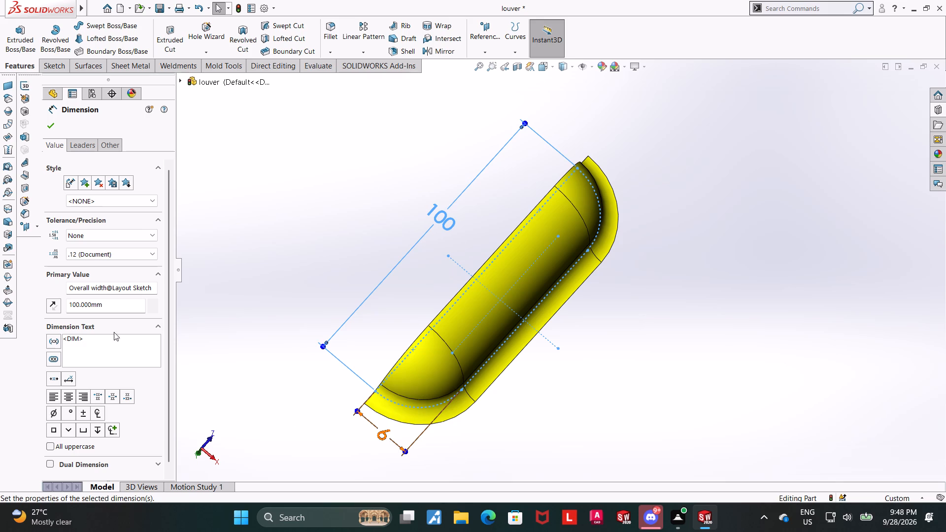
left_click(55, 122)
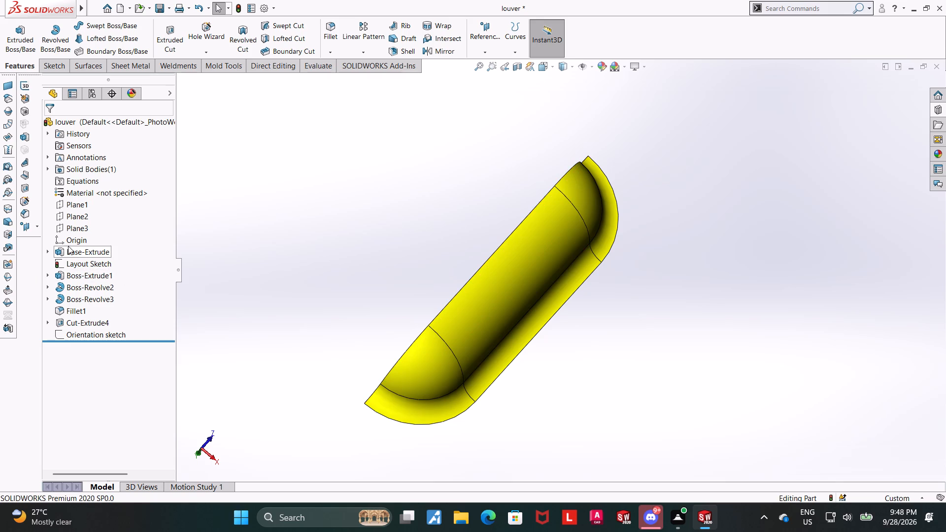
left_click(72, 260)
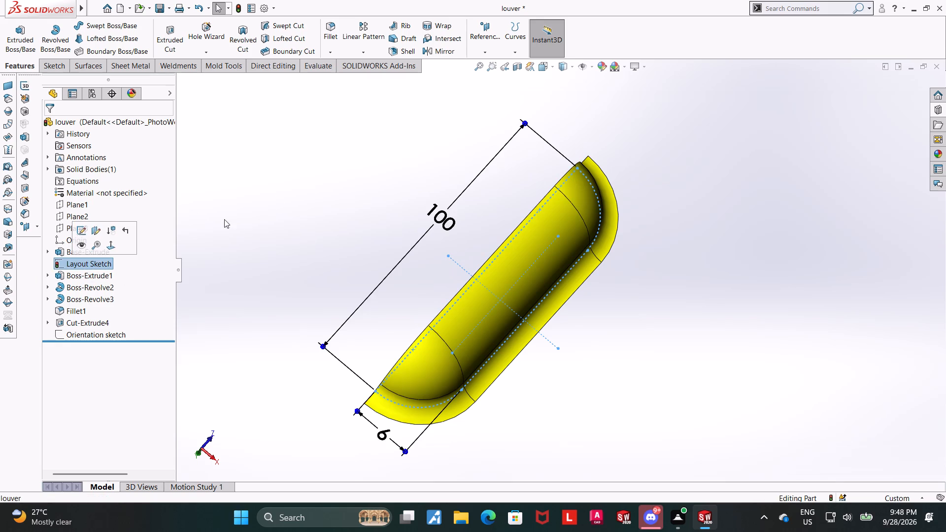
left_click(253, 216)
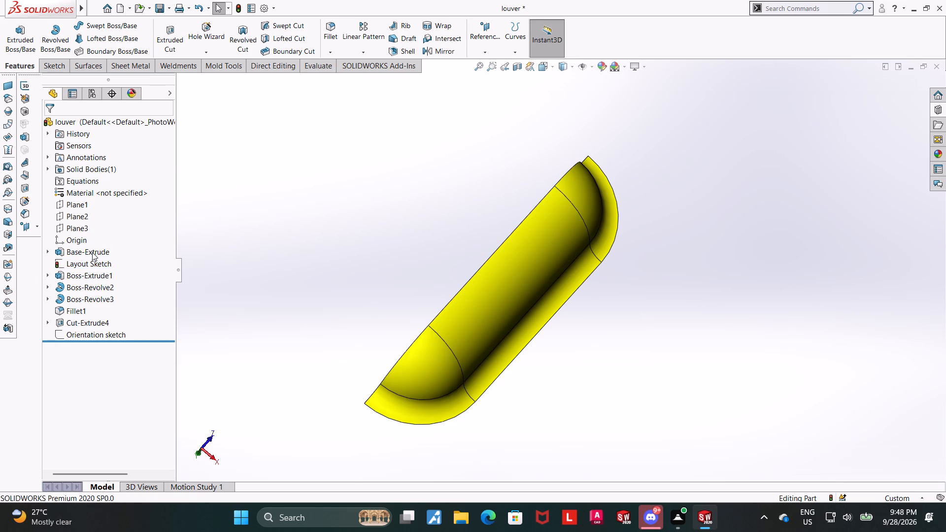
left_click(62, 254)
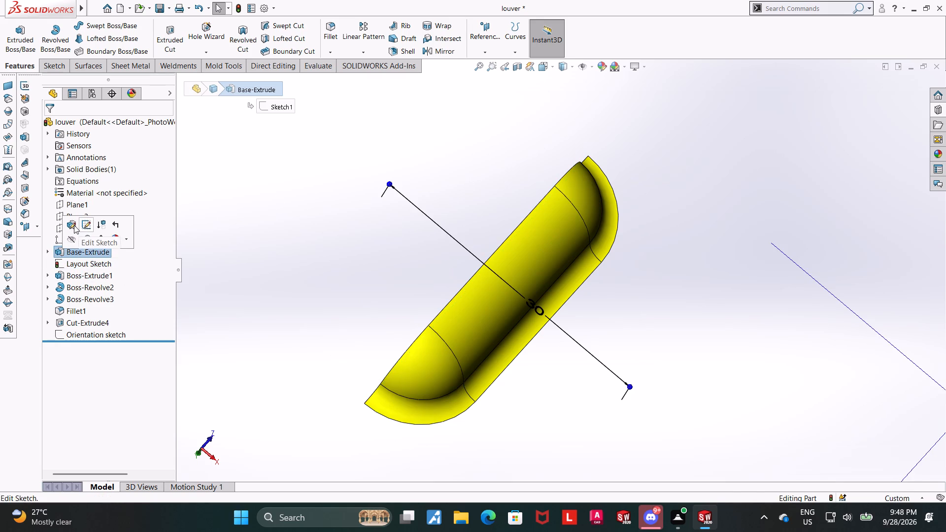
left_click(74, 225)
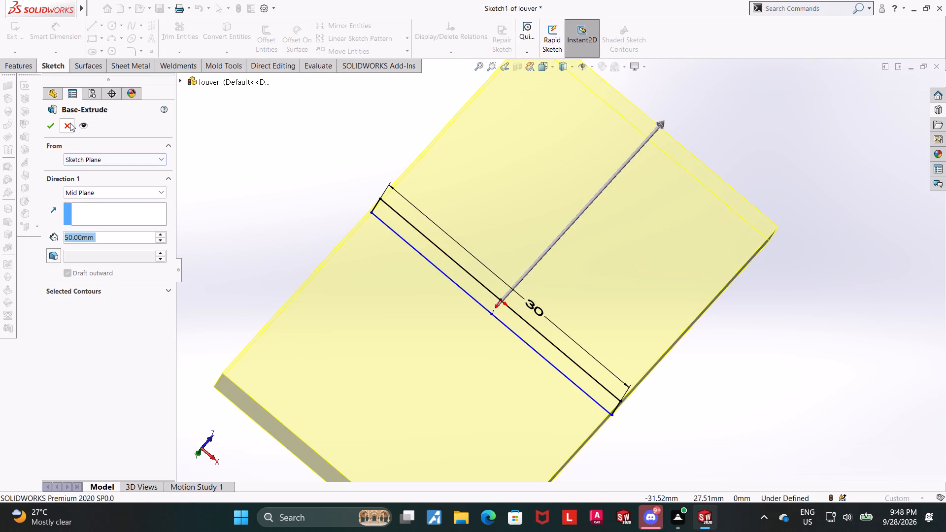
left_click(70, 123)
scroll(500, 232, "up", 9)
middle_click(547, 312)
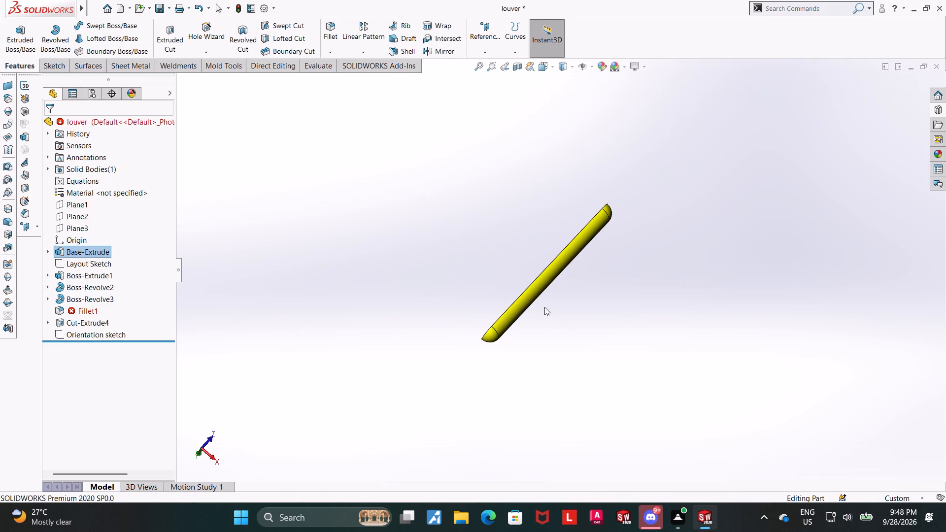
Set the mid-plane depth of the louver tool's Base-Extrude to 150 mm.
scroll(557, 281, "down", 2)
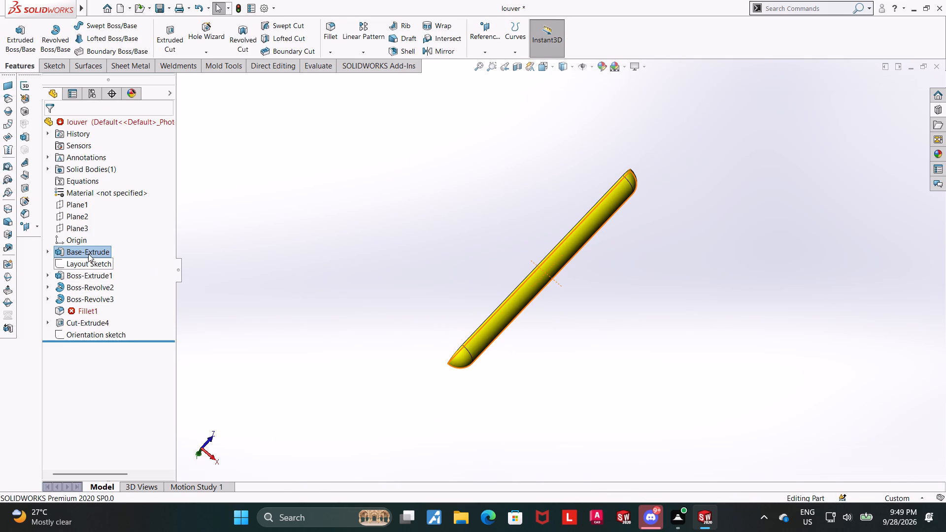
left_click(88, 262)
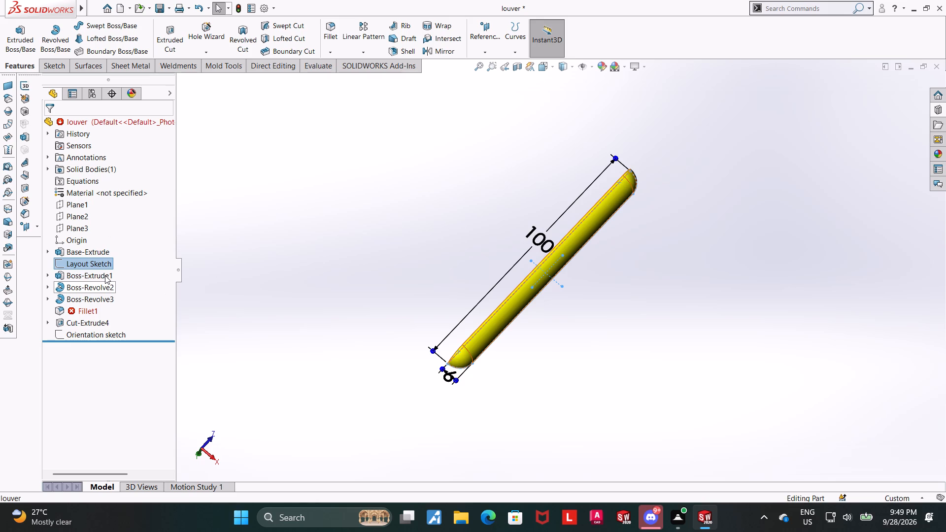
left_click(94, 253)
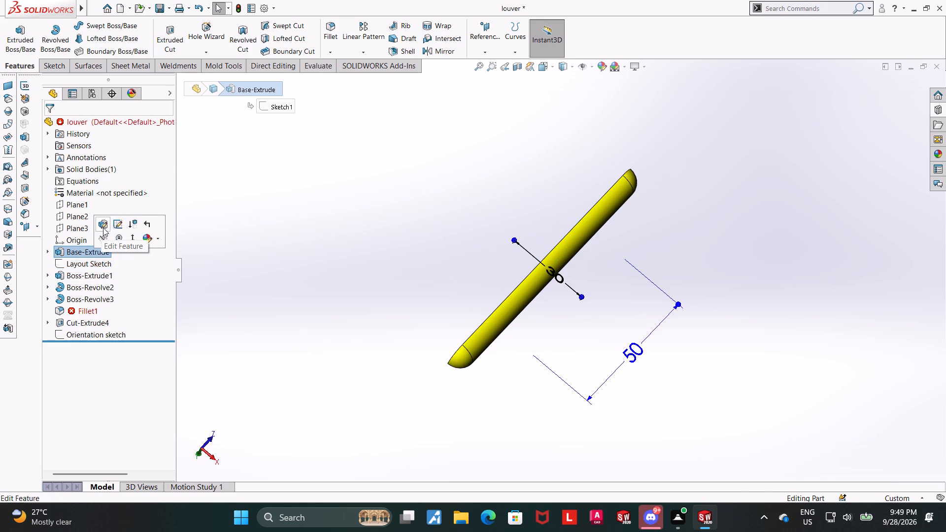
left_click(103, 228)
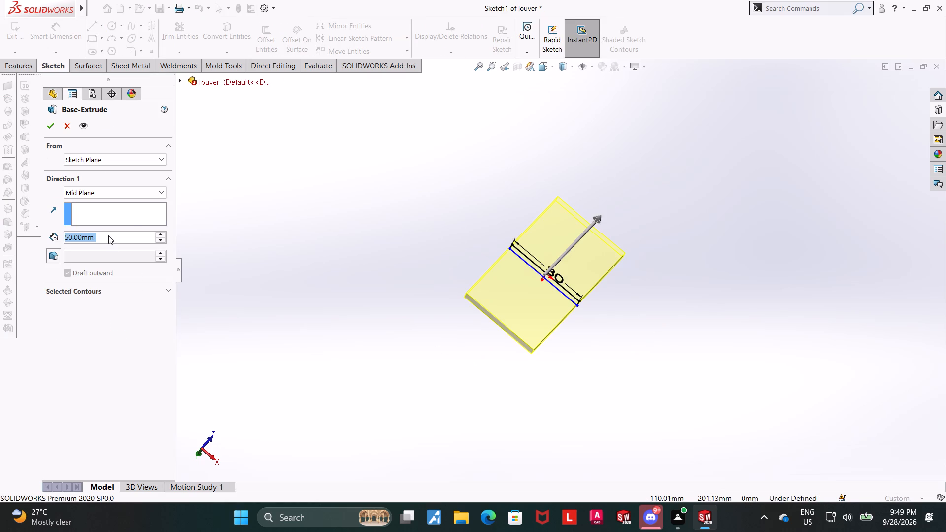
type("150")
key("Return")
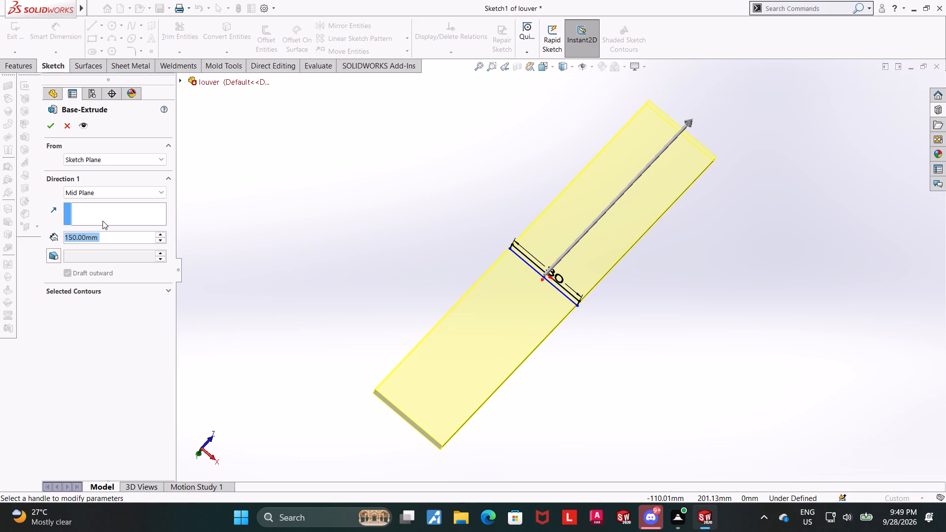
left_click(57, 125)
scroll(453, 307, "up", 2)
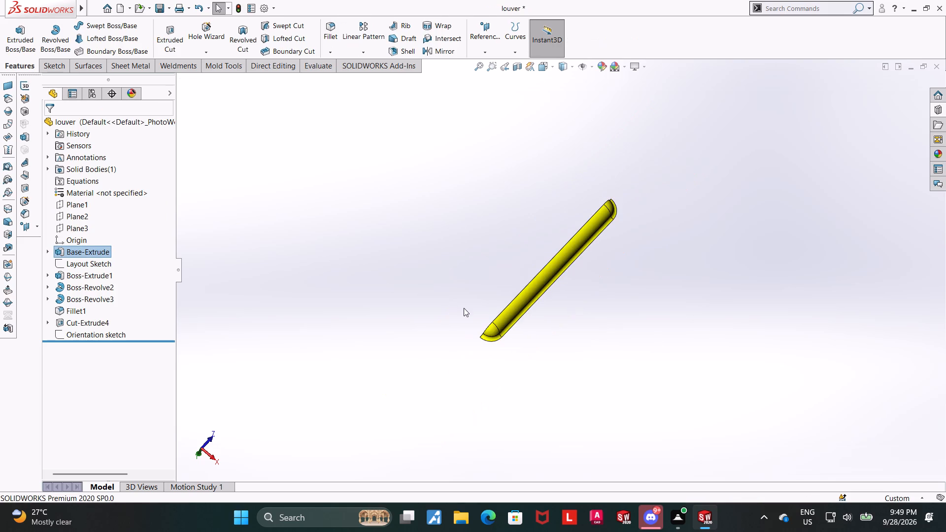
Set the short dimension across the louver profile in the Layout Sketch to 20 mm.
scroll(676, 328, "down", 2)
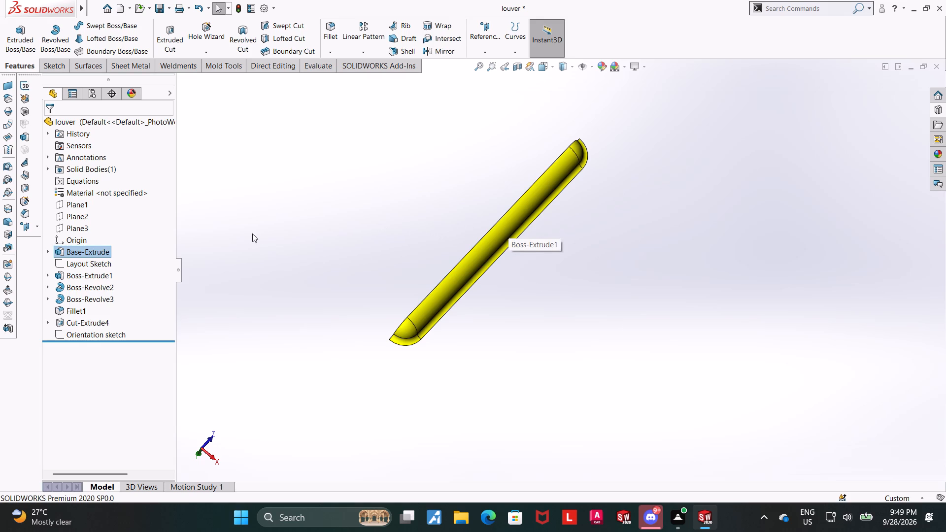
left_click(75, 263)
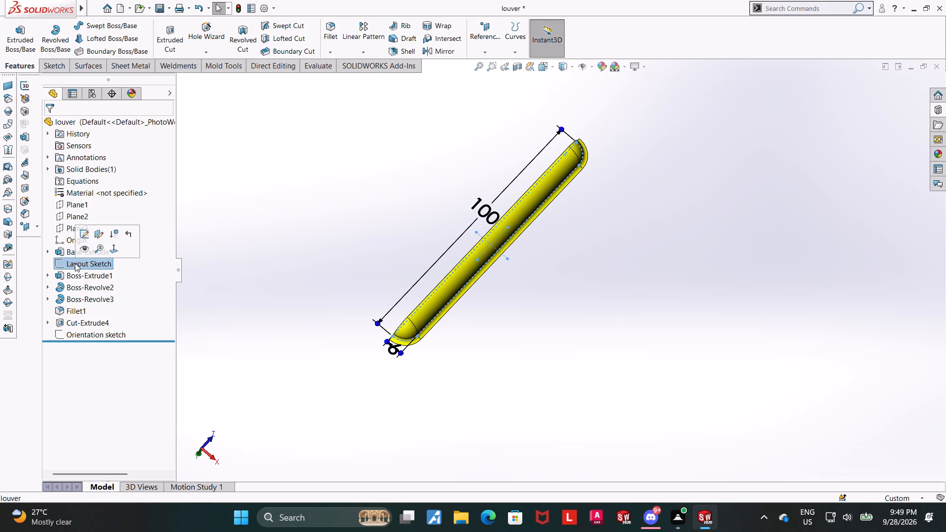
double_click(398, 348)
type("20")
key("Return")
scroll(467, 320, "down", 2)
left_click(479, 352)
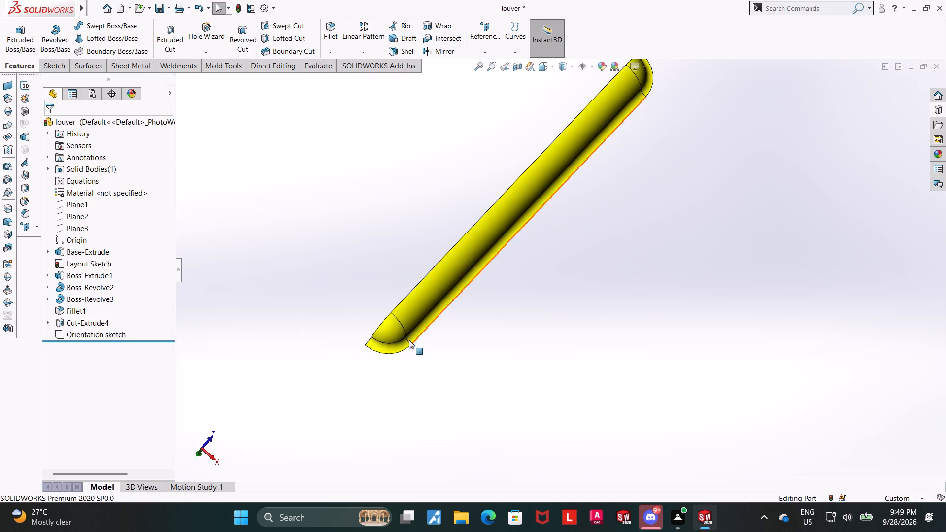
Set the bottom fillet radius of Fillet1 along the louver's base to 10 mm.
left_click(388, 330)
scroll(456, 334, "down", 3)
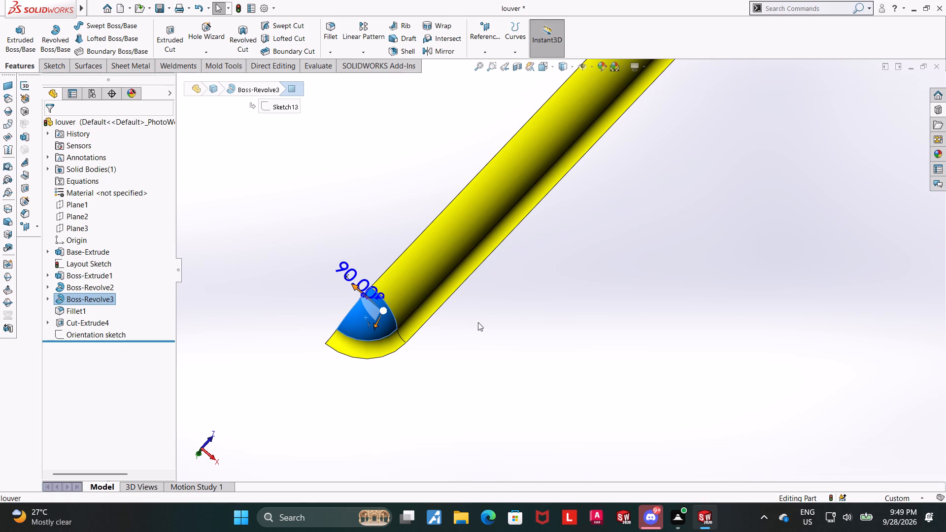
left_click(411, 359)
middle_click_drag(415, 344, 412, 303)
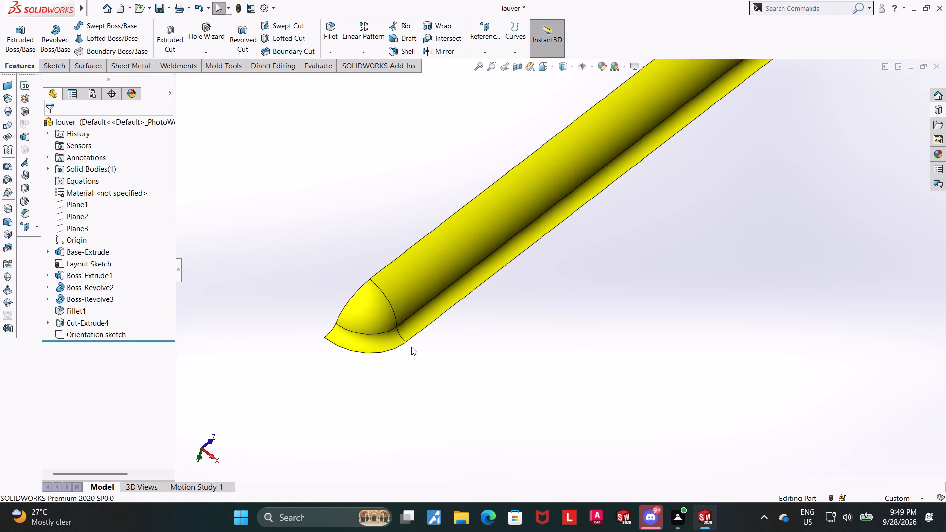
left_click(491, 268)
scroll(525, 268, "up", 4)
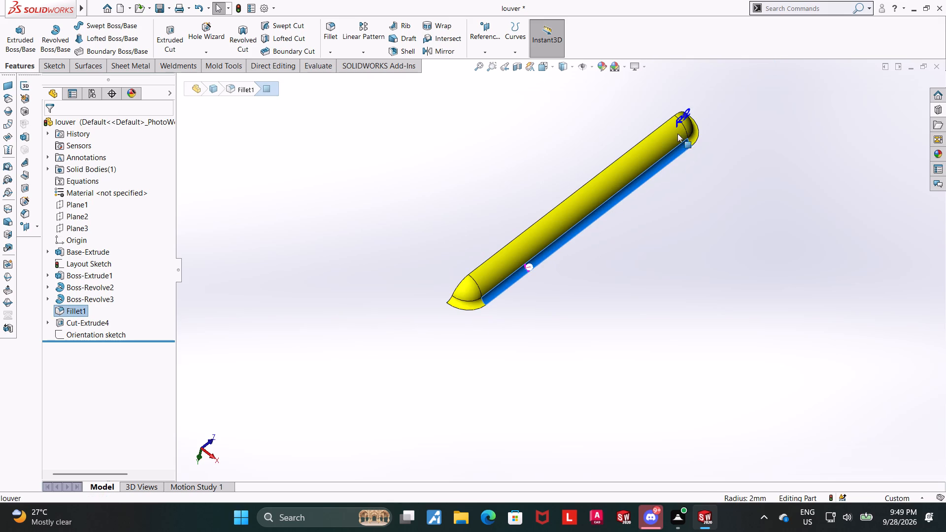
scroll(678, 116, "down", 2)
double_click(672, 133)
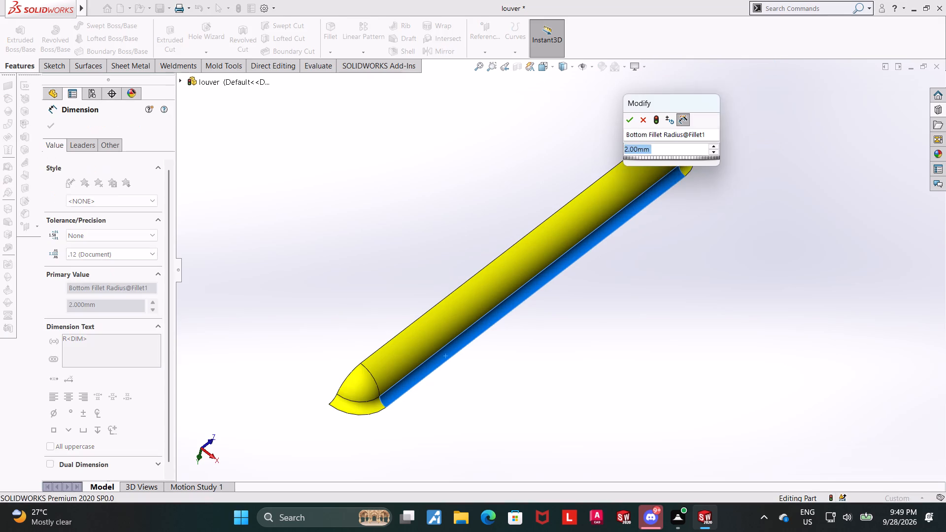
type("10")
key("Return")
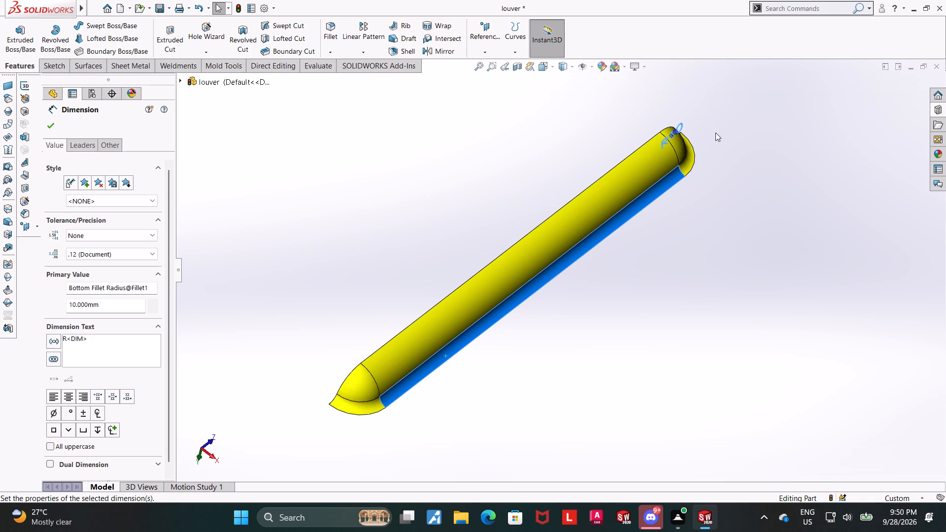
scroll(543, 187, "down", 1)
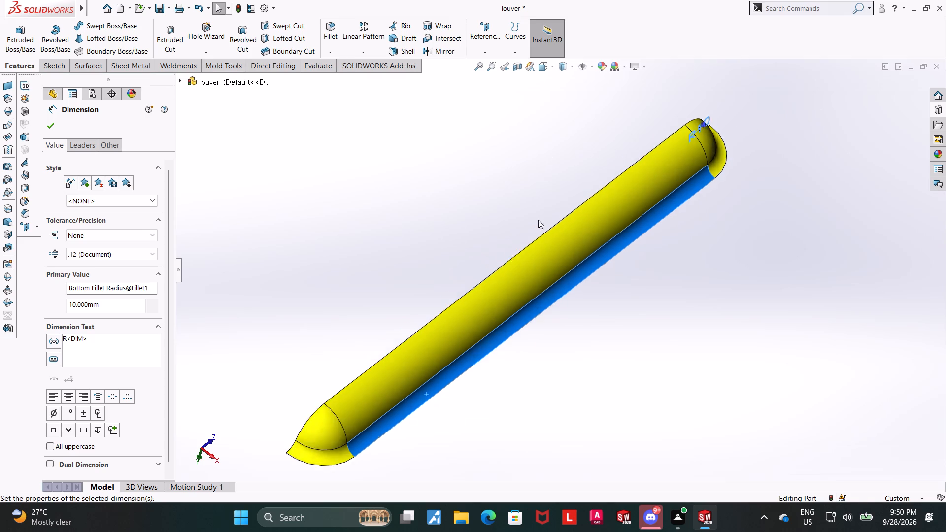
scroll(538, 220, "down", 1)
scroll(623, 327, "up", 3)
left_click(53, 131)
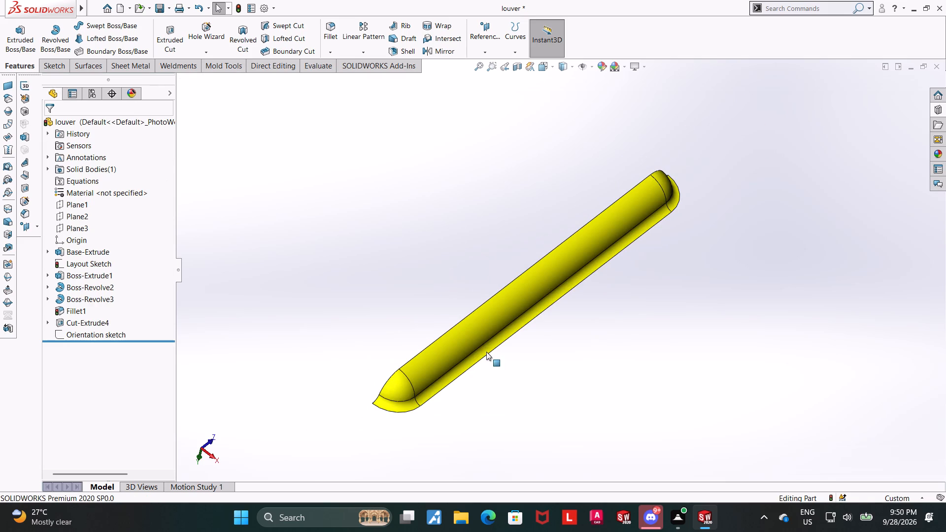
Examine the louver body along with the Layout Sketch and Boss-Extrude1 dimensions.
scroll(488, 358, "down", 3)
middle_click_drag(473, 386, 482, 317)
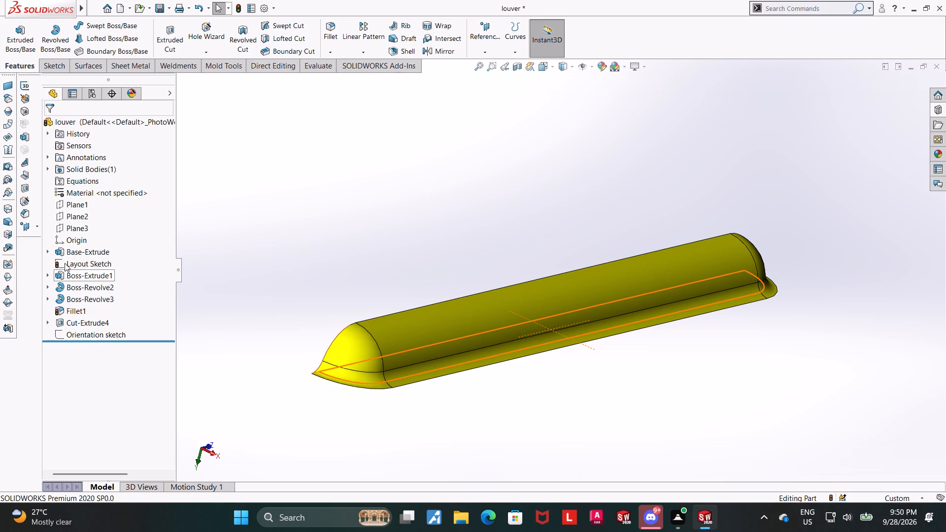
left_click(65, 263)
middle_click_drag(224, 210, 213, 241)
left_click(361, 232)
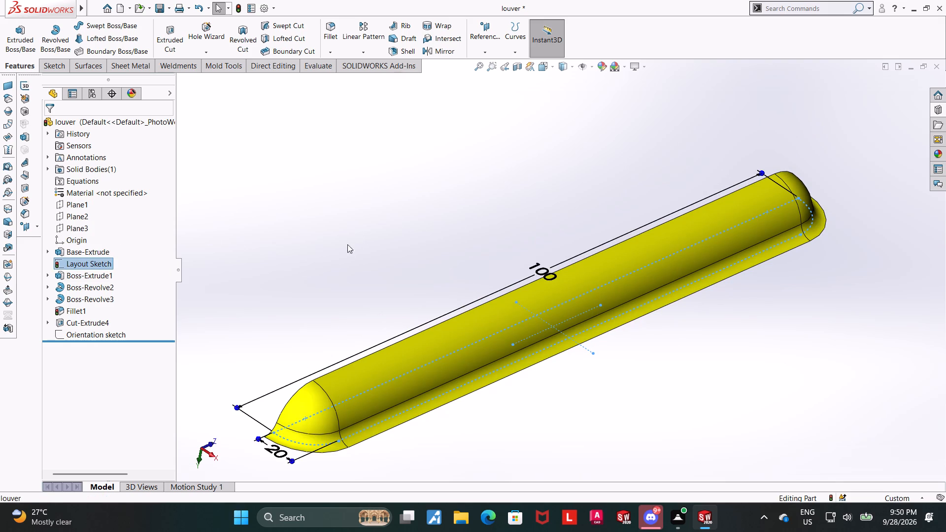
left_click(95, 253)
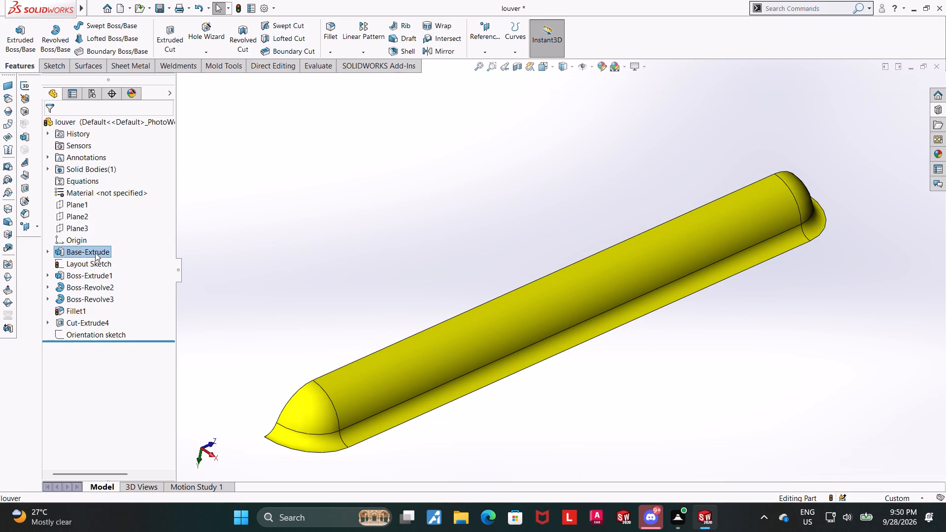
double_click(94, 277)
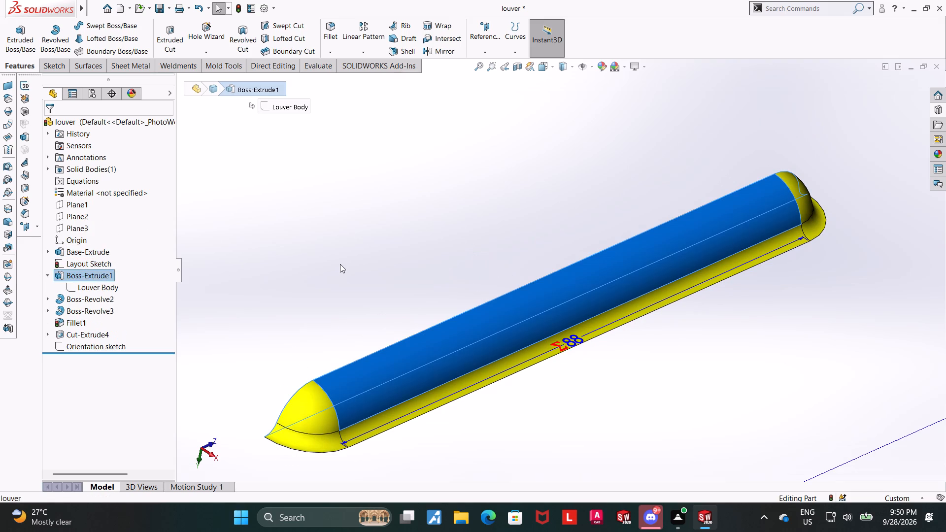
left_click(340, 264)
Open the Layout Sketch for editing and exit it to rebuild the louver tool with the new dimensions.
left_click(63, 258)
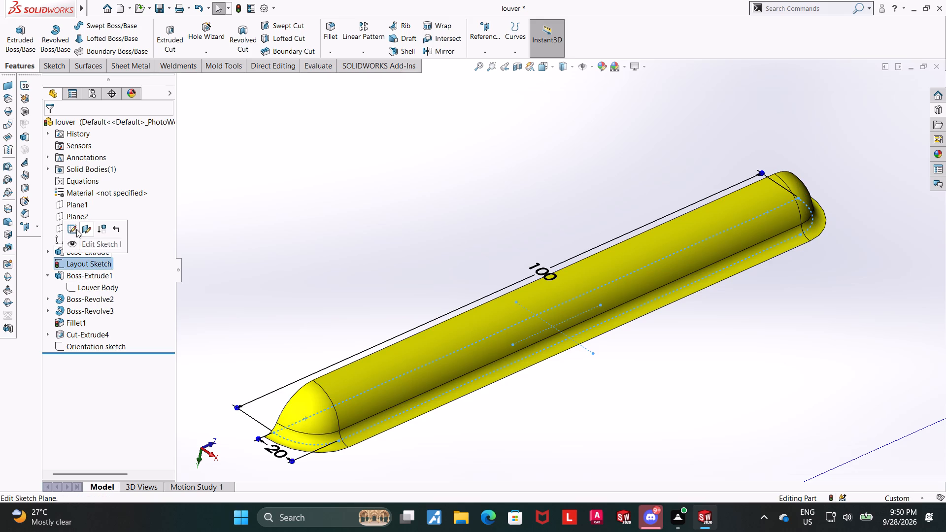
left_click(76, 229)
scroll(275, 275, "up", 5)
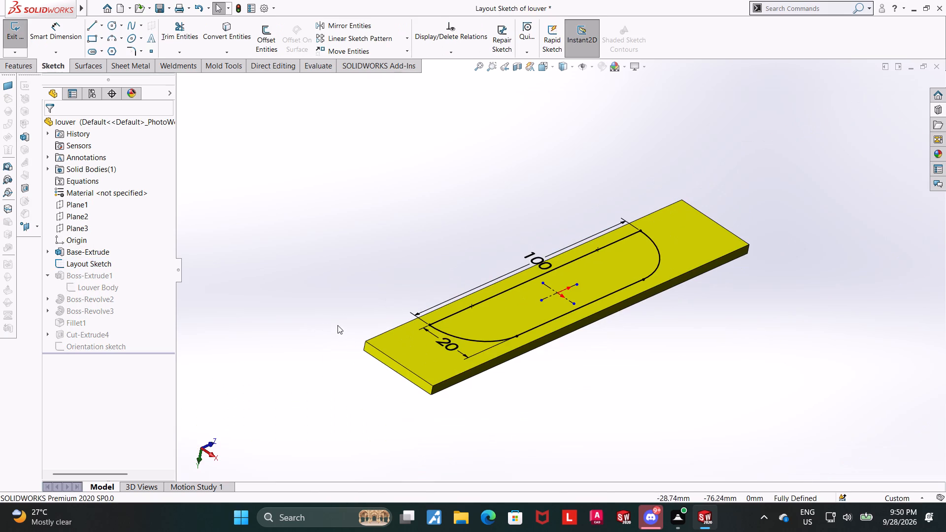
middle_click_drag(342, 327, 337, 354)
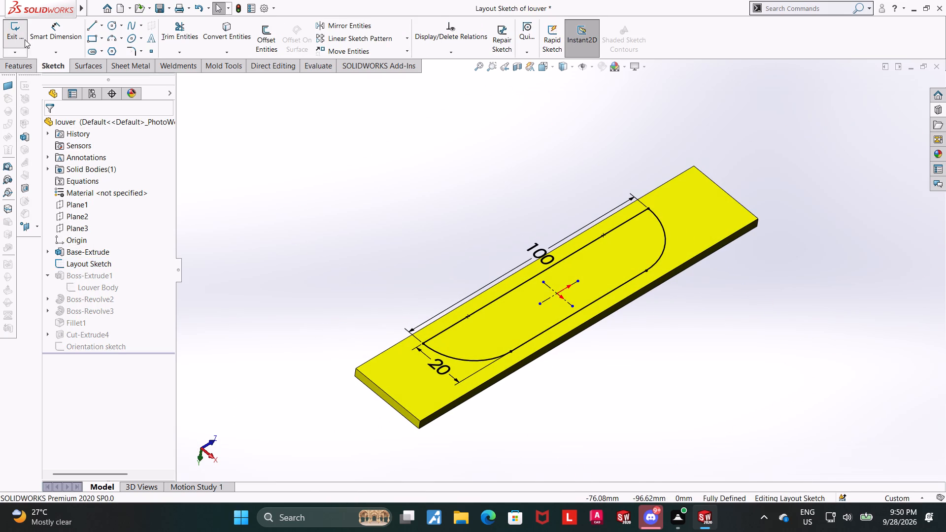
left_click(21, 36)
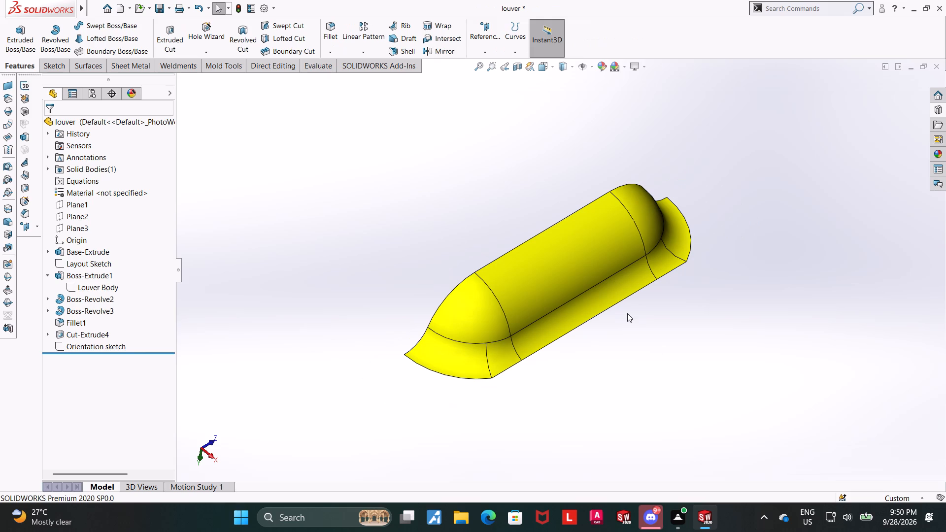
scroll(637, 334, "up", 3)
scroll(602, 287, "down", 3)
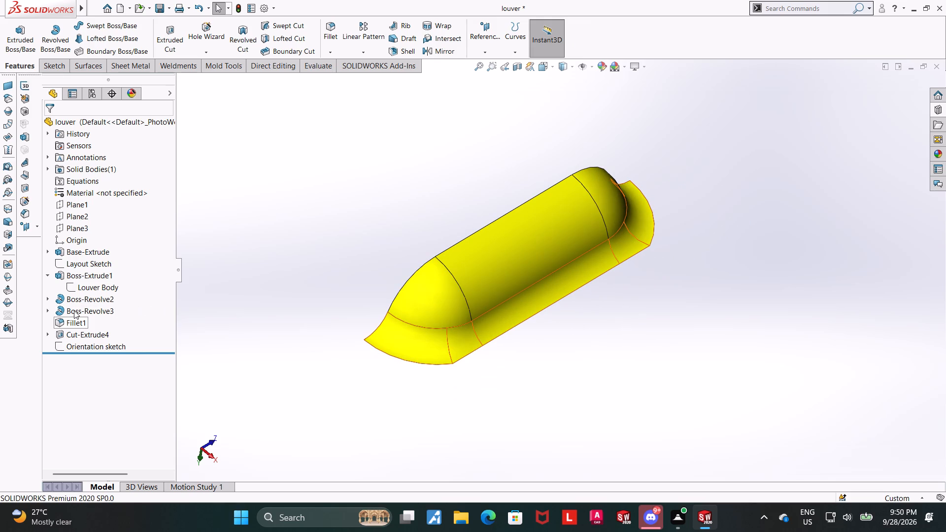
Inspect the fillet face, the Orientation sketch and the Cut-Extrude4 feature with its Sketch8 and cut settings.
left_click(534, 298)
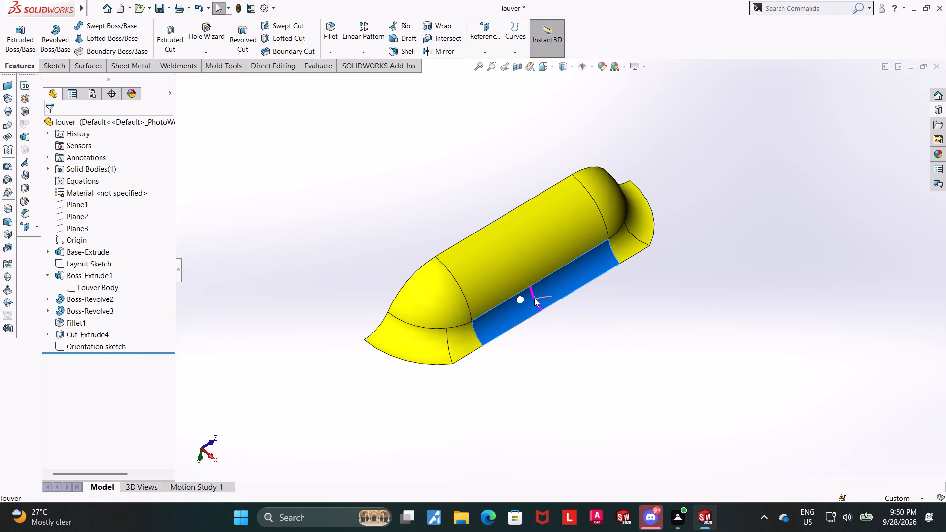
left_click(585, 328)
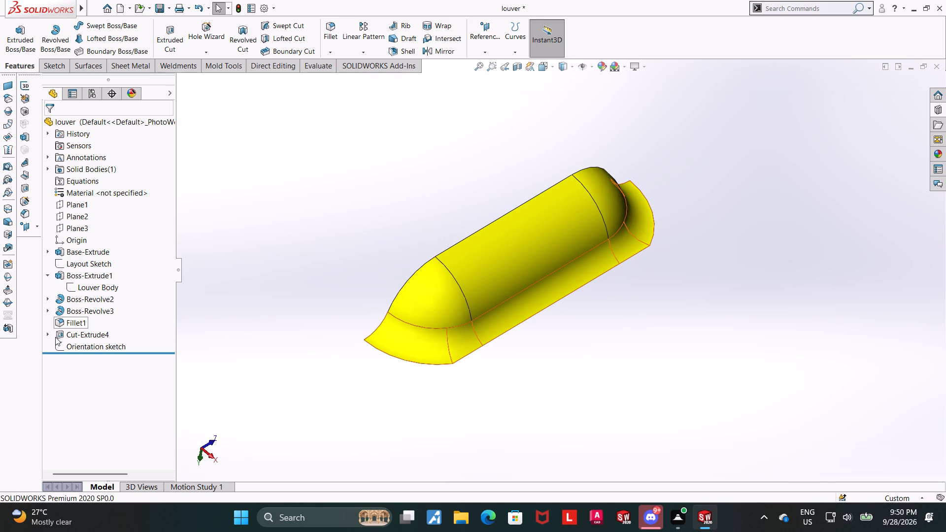
left_click(68, 337)
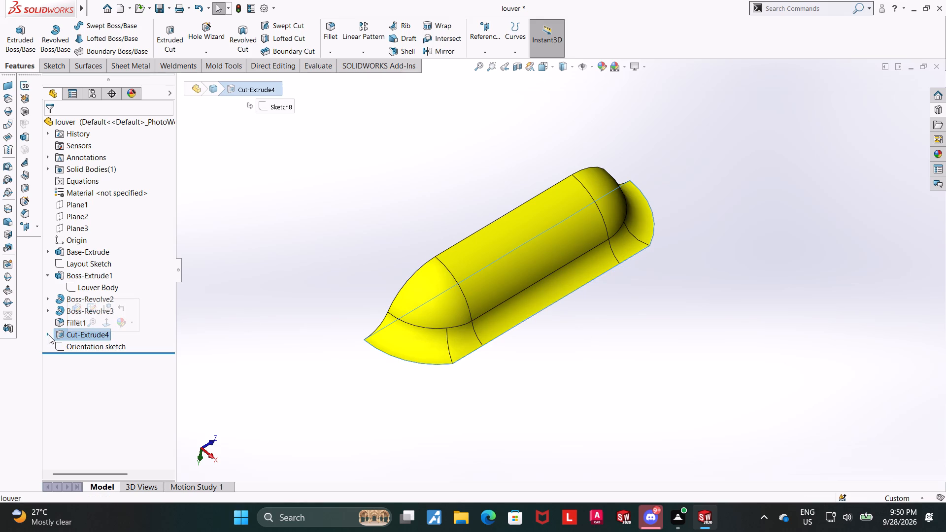
left_click(68, 342)
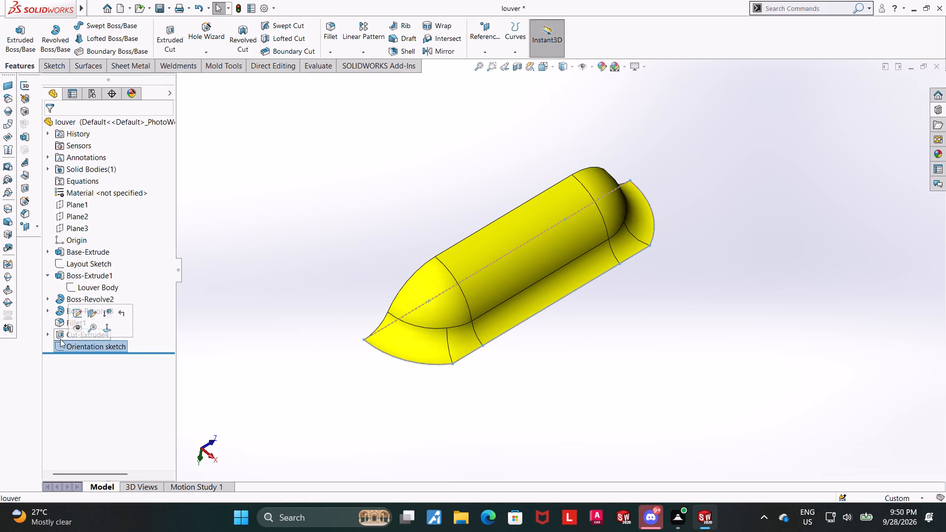
left_click(50, 334)
left_click(87, 342)
left_click(428, 367)
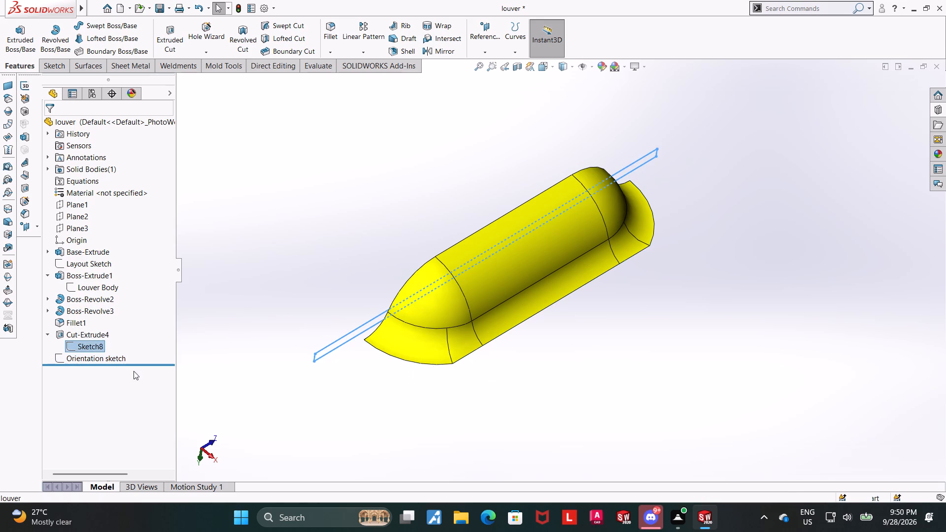
double_click(87, 335)
left_click(86, 333)
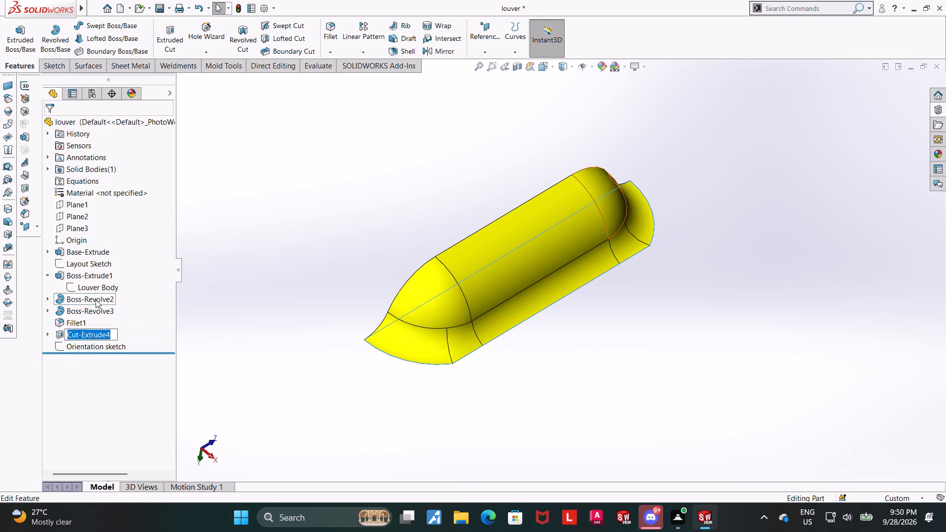
left_click(96, 299)
left_click(252, 325)
left_click(73, 332)
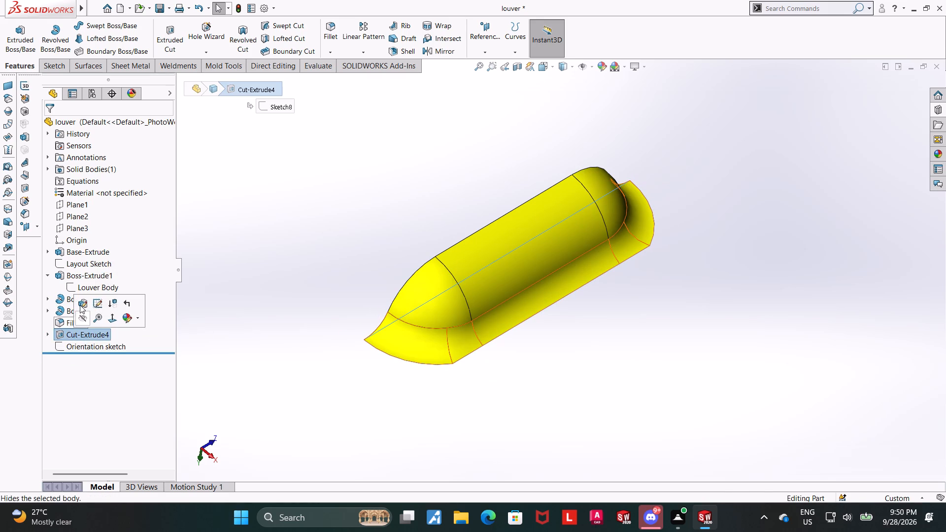
left_click(80, 305)
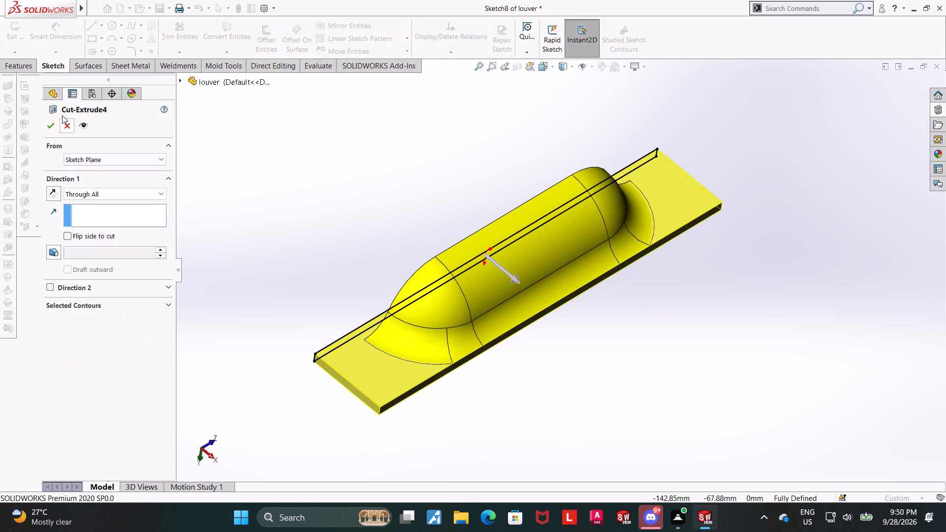
left_click(64, 124)
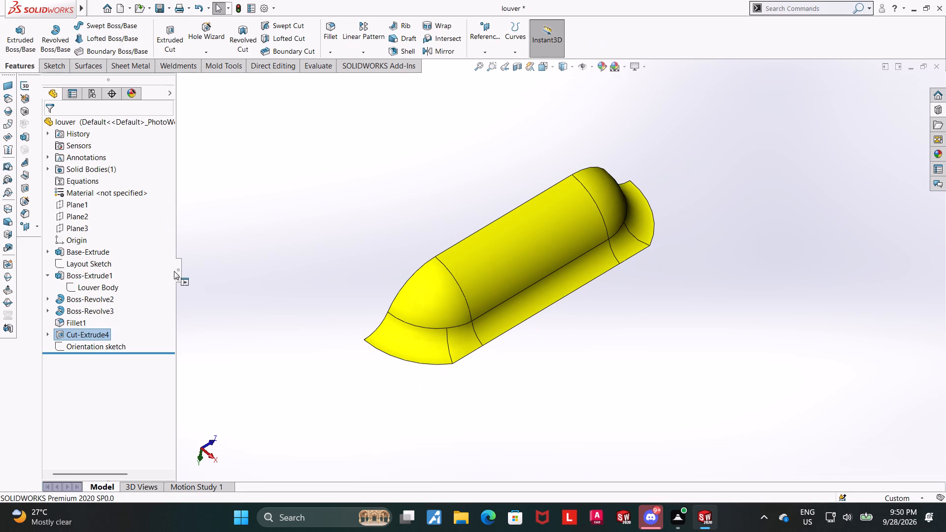
left_click(226, 302)
Set the short side of the Base-Extrude block beneath the louver to 50 mm.
left_click(58, 263)
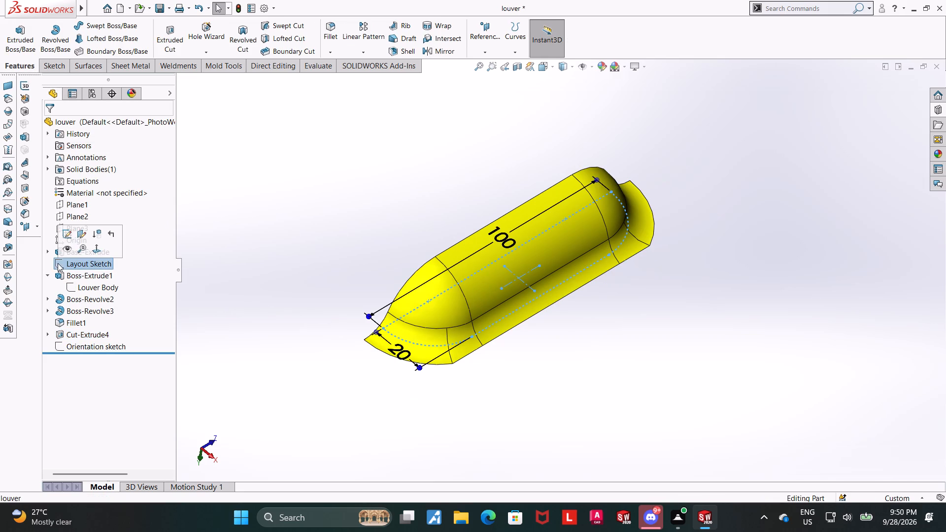
left_click(85, 286)
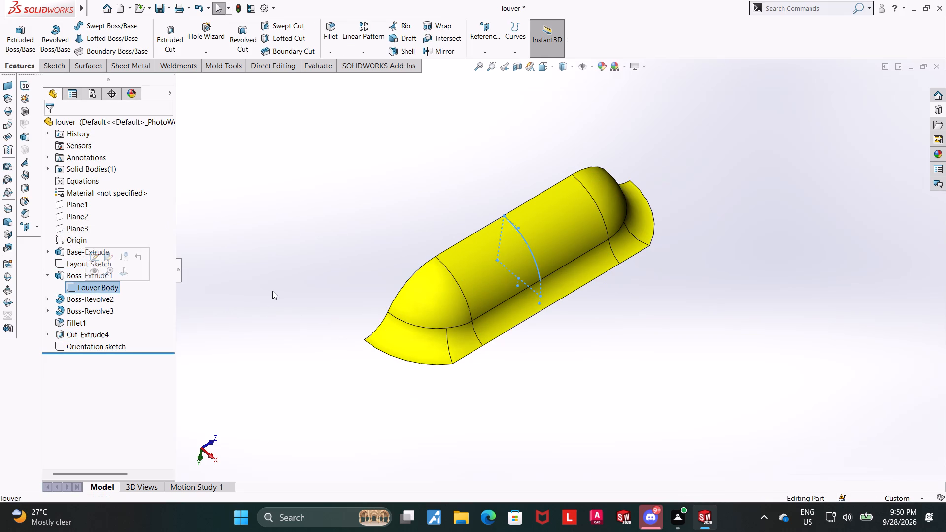
left_click(272, 291)
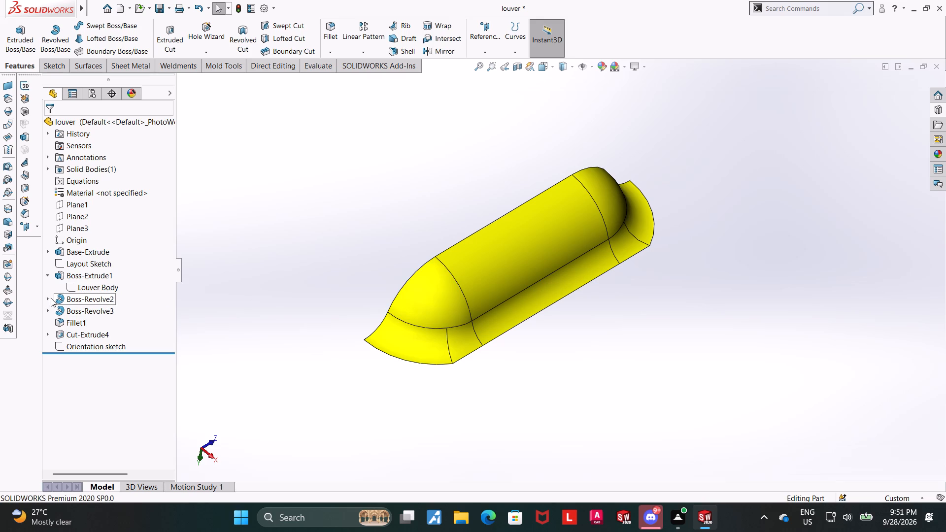
left_click(66, 257)
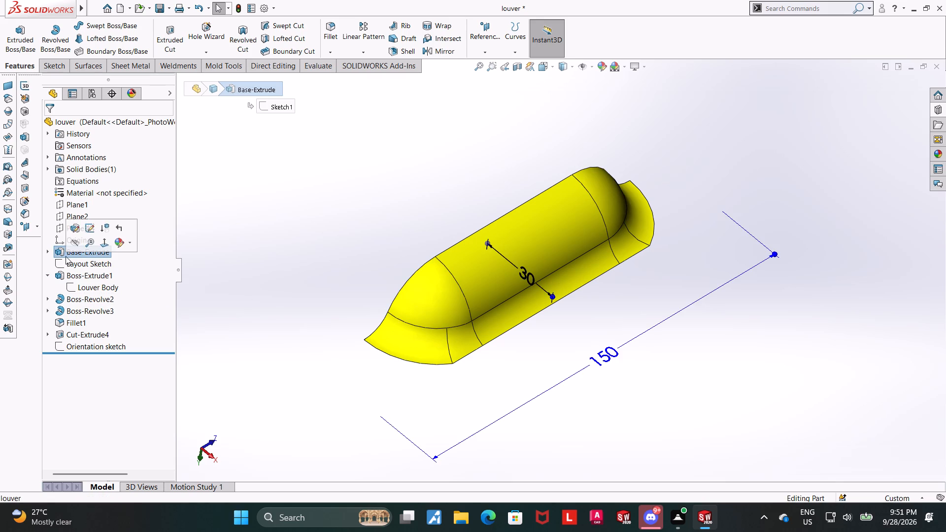
double_click(530, 277)
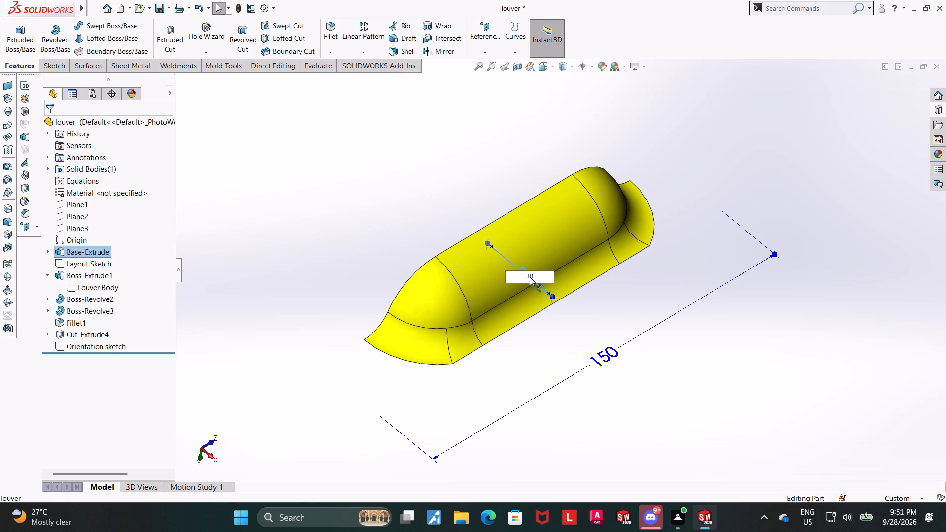
left_click_drag(545, 274, 475, 274)
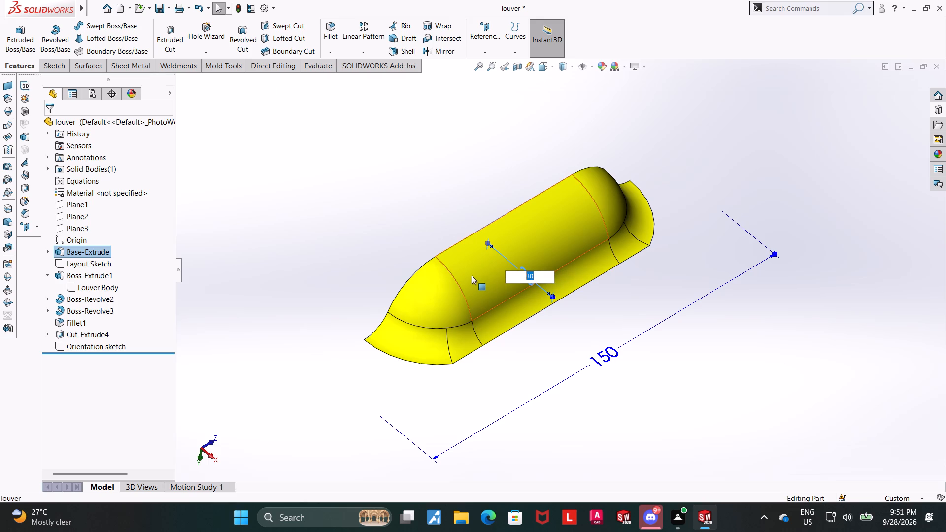
type("50")
key("Return")
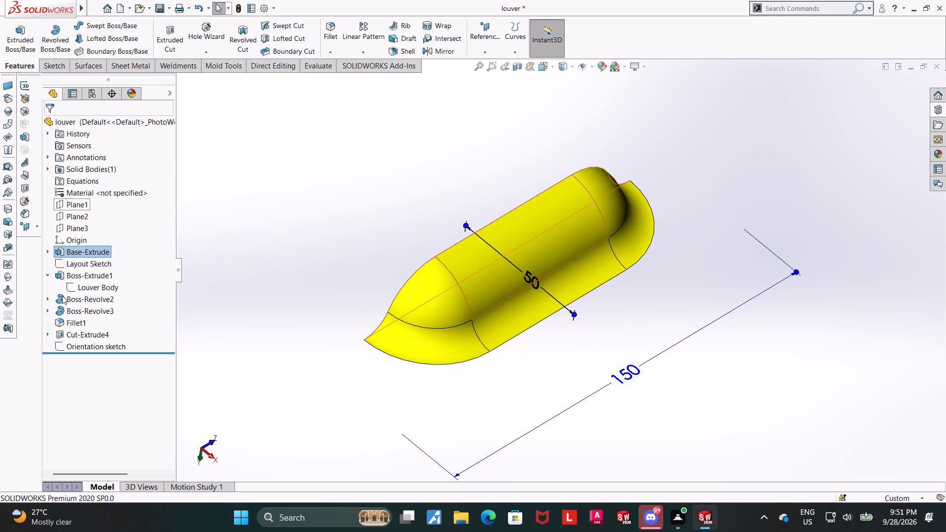
left_click(284, 193)
Examine the louver body sketch and the dimensions of the Layout Sketch, Base-Extrude, Boss-Revolve2 and base fillet.
scroll(284, 201, "up", 2)
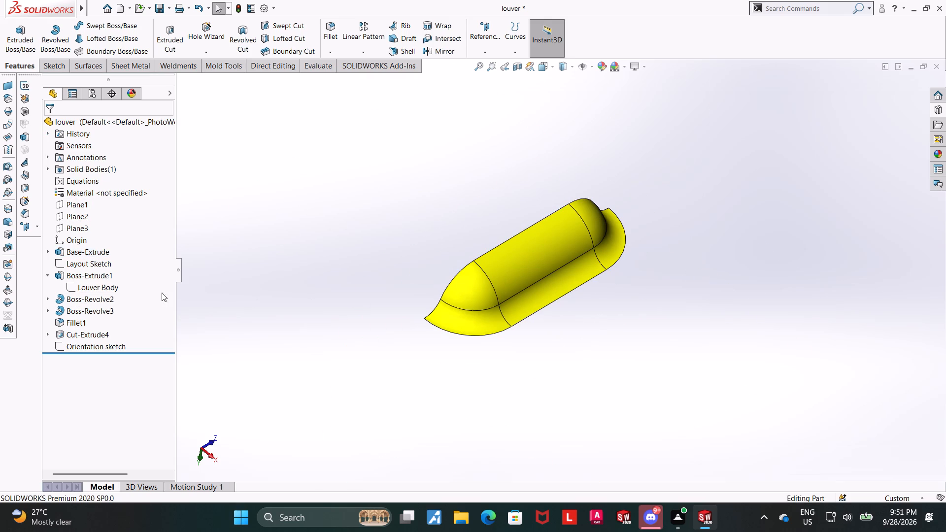
left_click(111, 287)
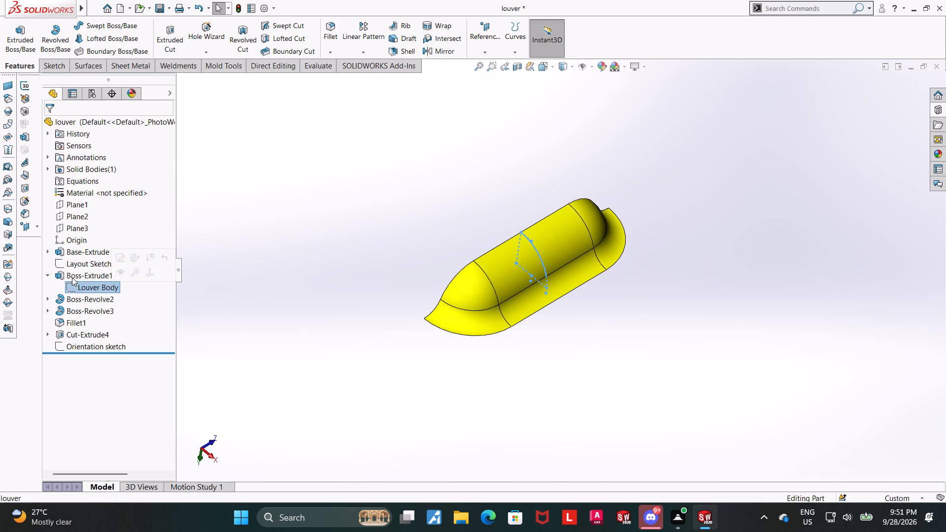
left_click(71, 265)
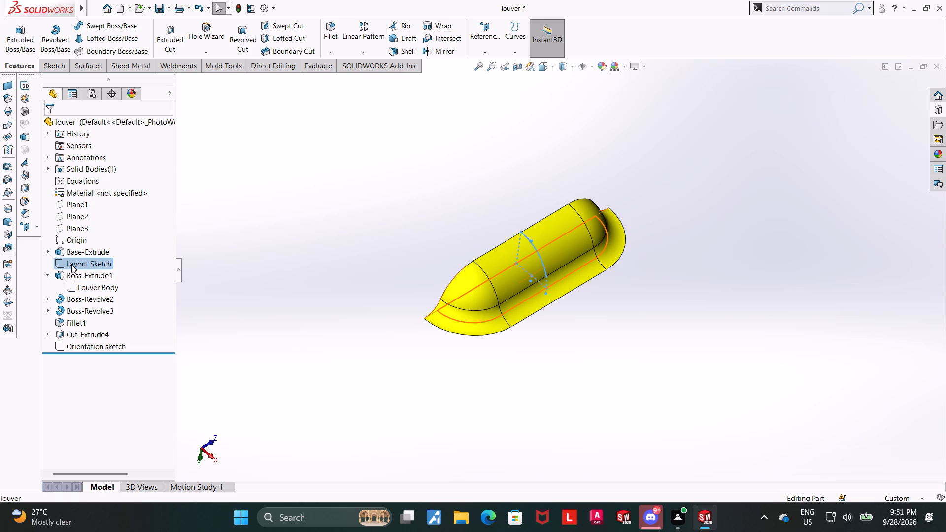
left_click(97, 256)
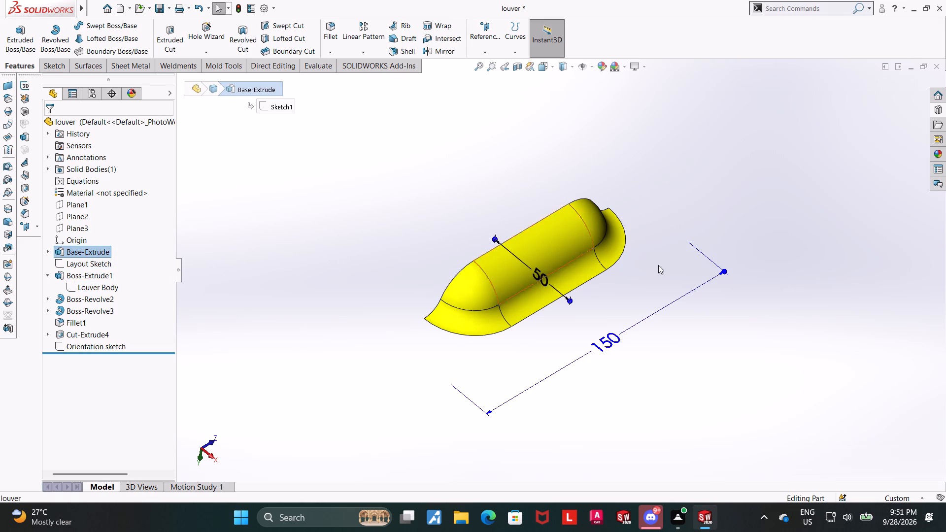
left_click(70, 286)
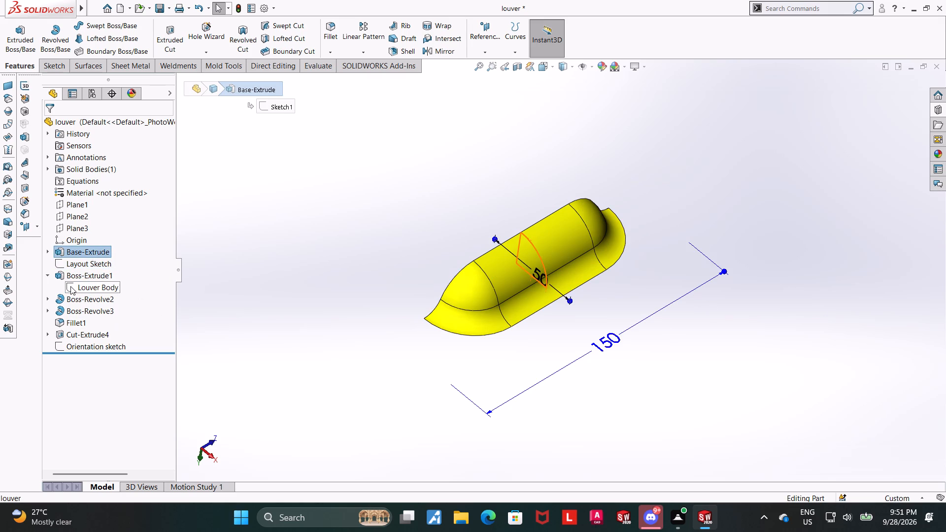
left_click(73, 297)
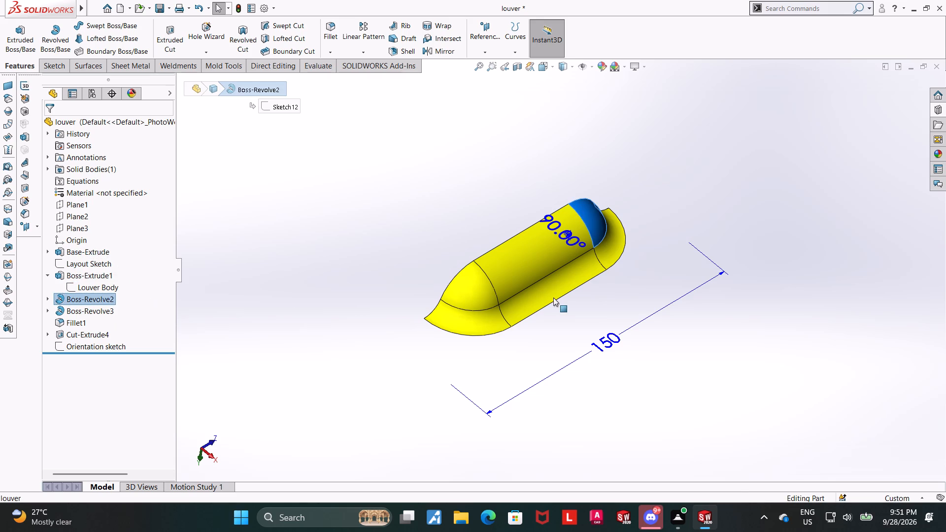
left_click(555, 292)
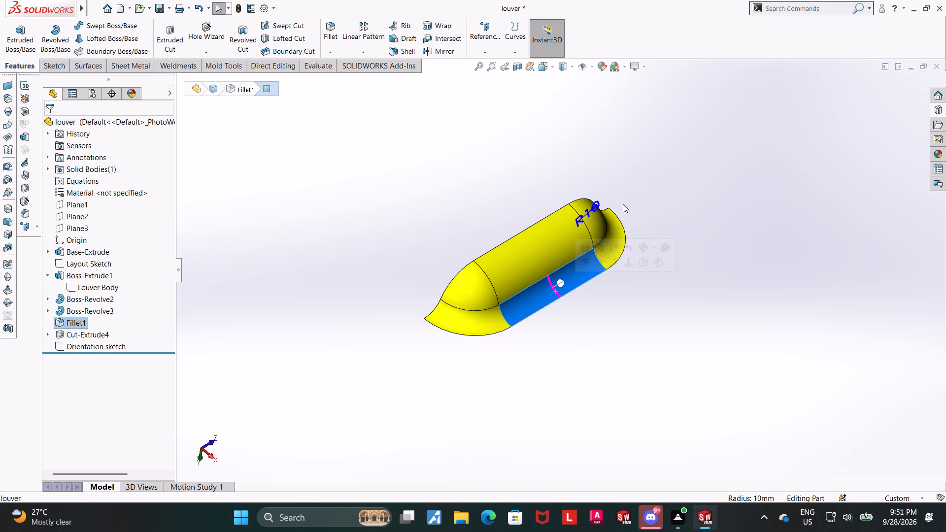
left_click(632, 355)
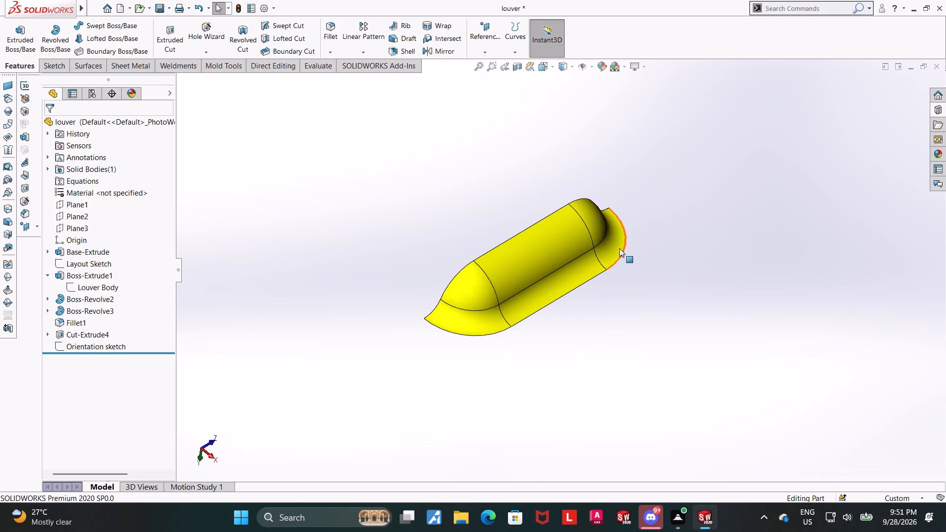
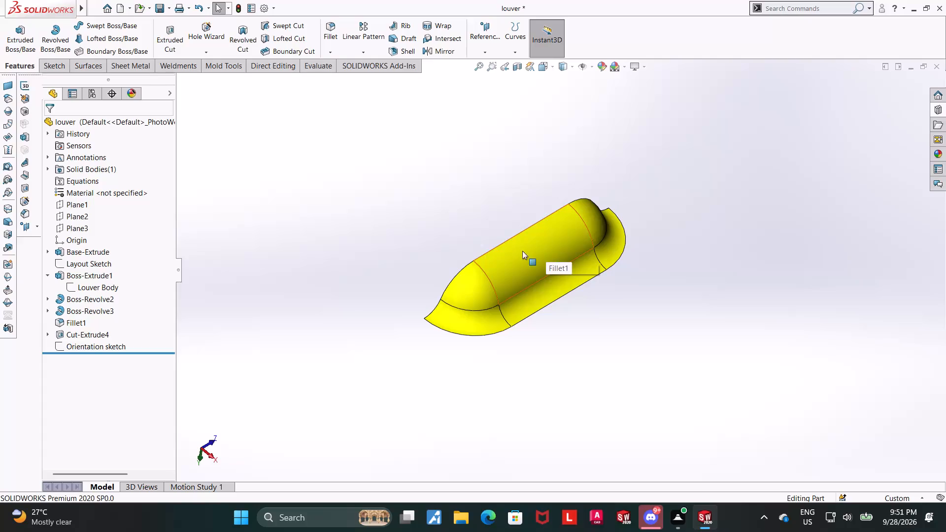
Save the resized forming tool as a new part named louver 1 in the design library's louvers folder.
middle_click_drag(553, 302, 619, 281)
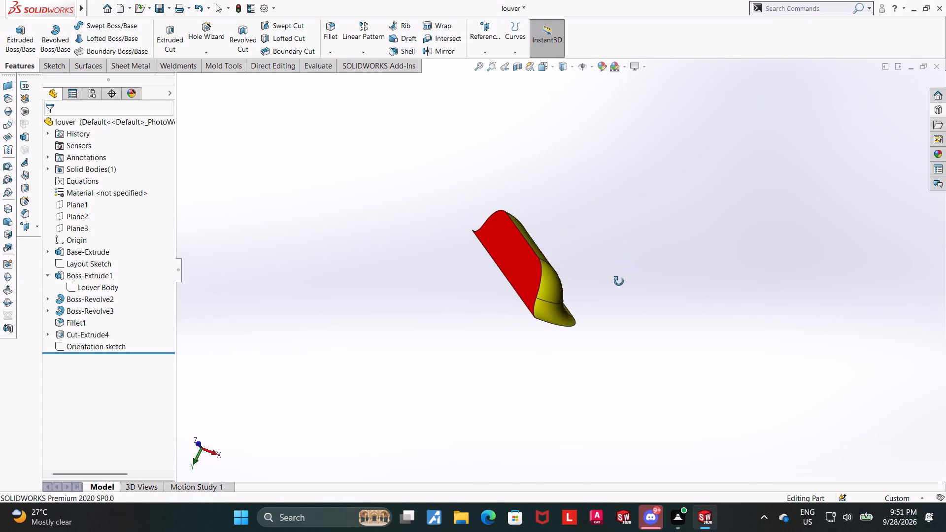
middle_click_drag(619, 281, 594, 280)
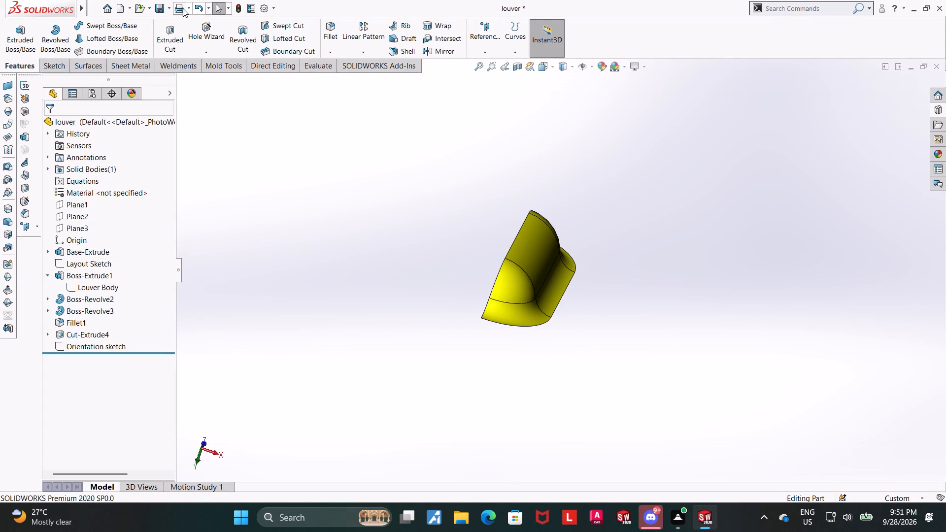
left_click(170, 9)
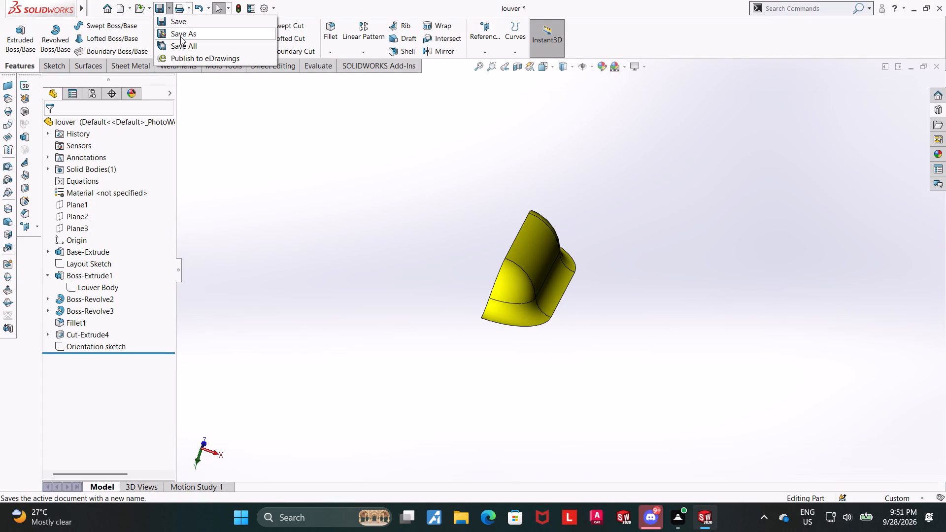
left_click(180, 36)
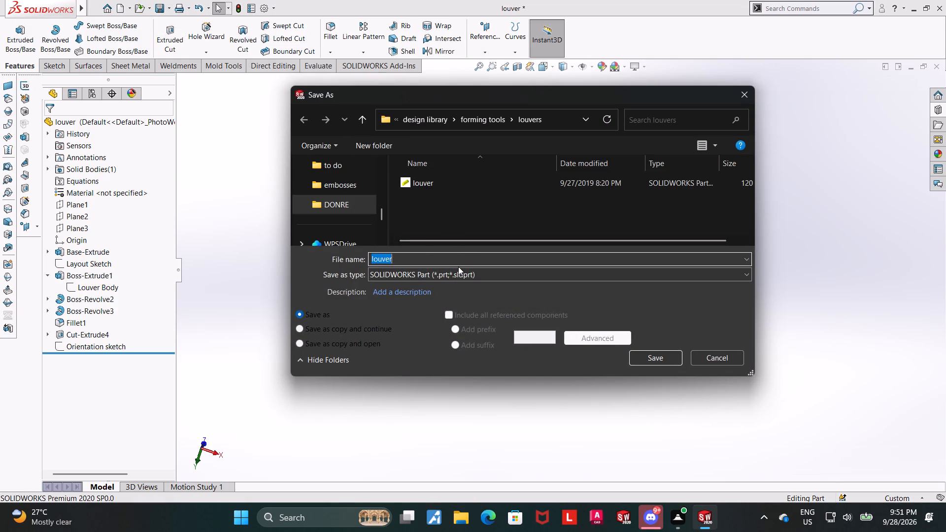
left_click(424, 247)
left_click(431, 258)
key("space")
type("1")
left_click(642, 360)
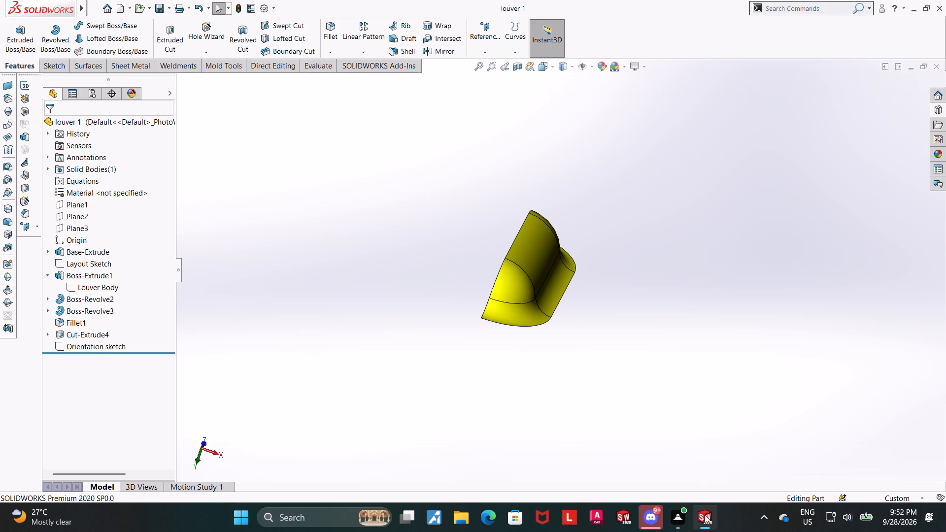
In the tray part, place the louver 1 forming tool on the end wall's outer face, flipped and rotated 270 degrees.
left_click(655, 456)
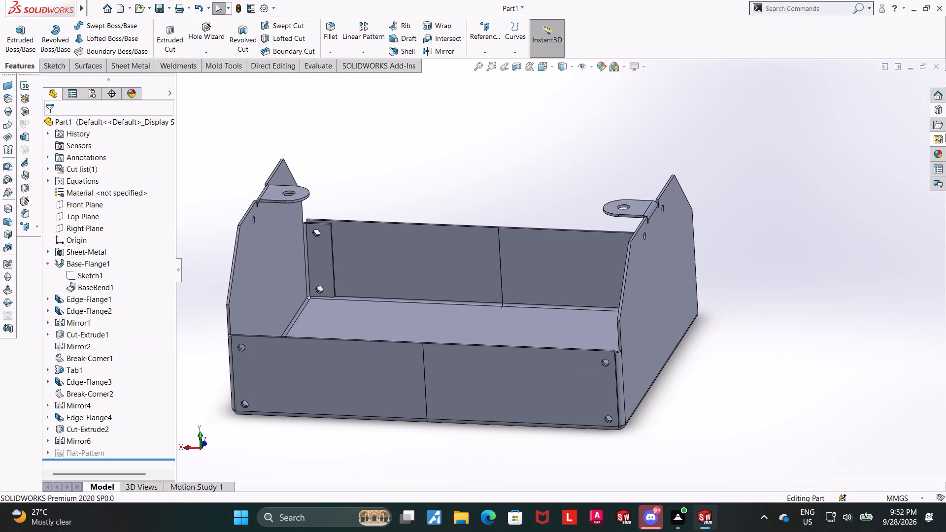
left_click(943, 109)
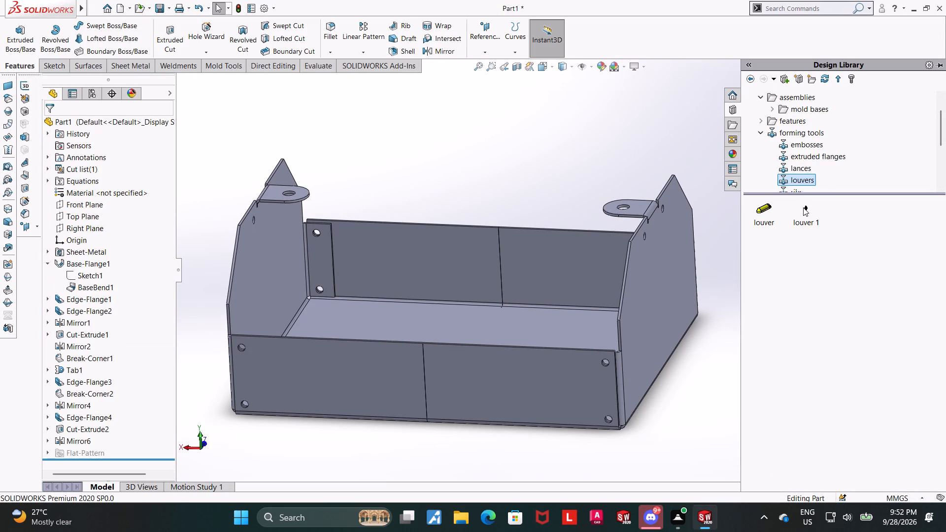
left_click_drag(803, 207, 646, 283)
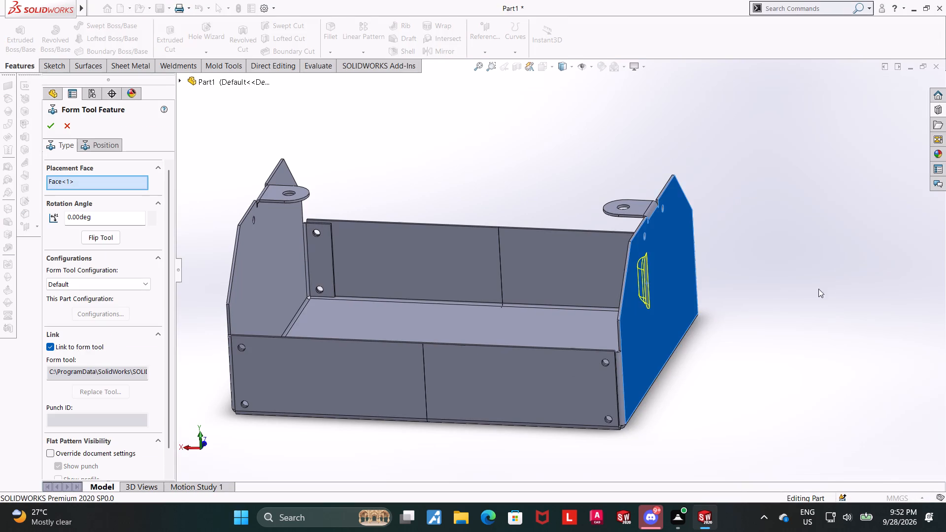
middle_click_drag(816, 289, 740, 292)
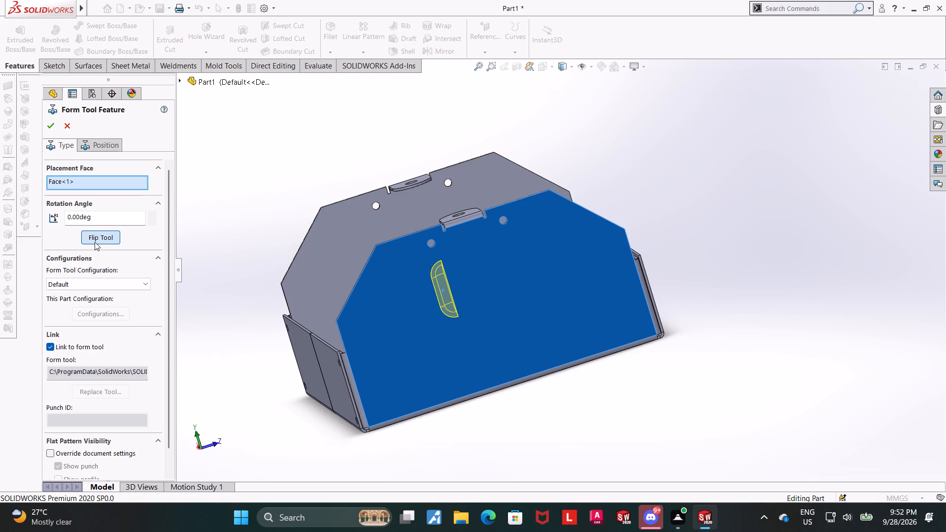
left_click(95, 242)
left_click_drag(117, 221, 17, 223)
key("2")
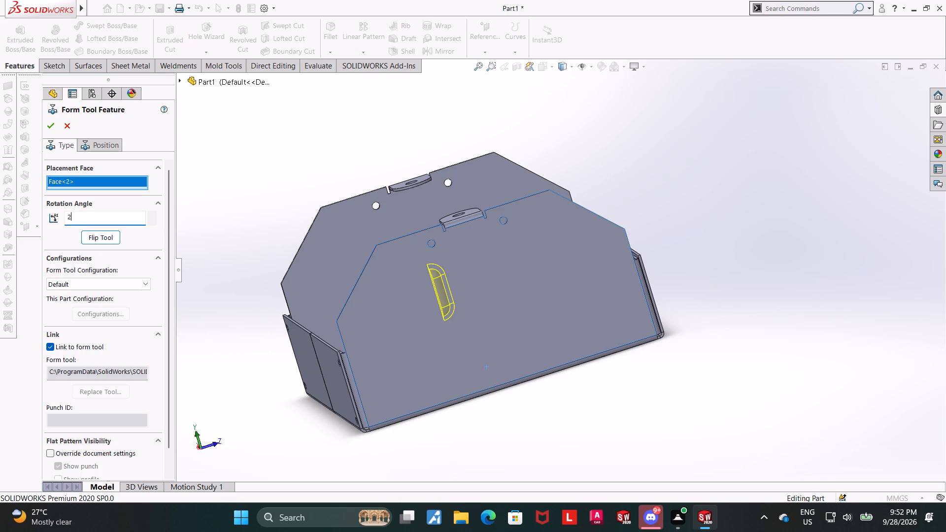
type("70")
key("Return")
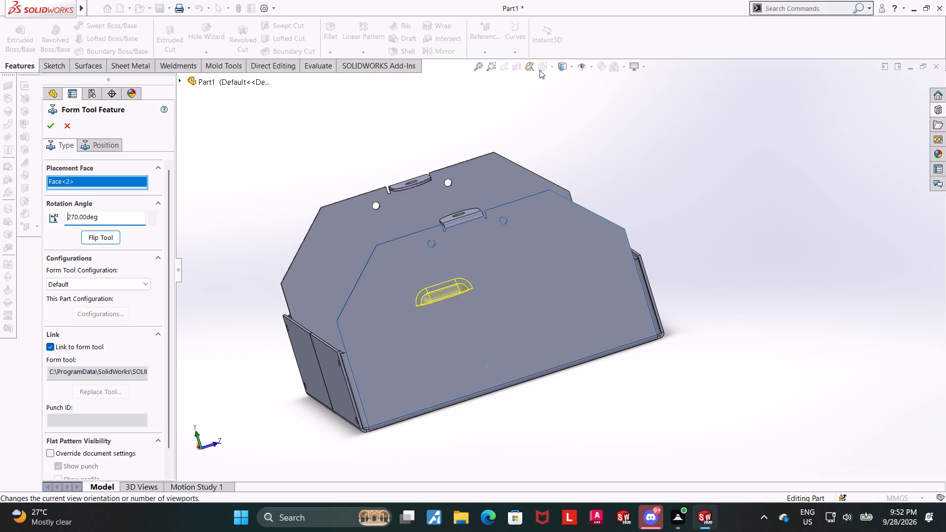
Position the louver's centre point 150 mm horizontally from the end wall's left vertical edge.
middle_click_drag(721, 185, 720, 217)
scroll(720, 217, "up", 1)
scroll(429, 384, "up", 2)
scroll(507, 310, "down", 4)
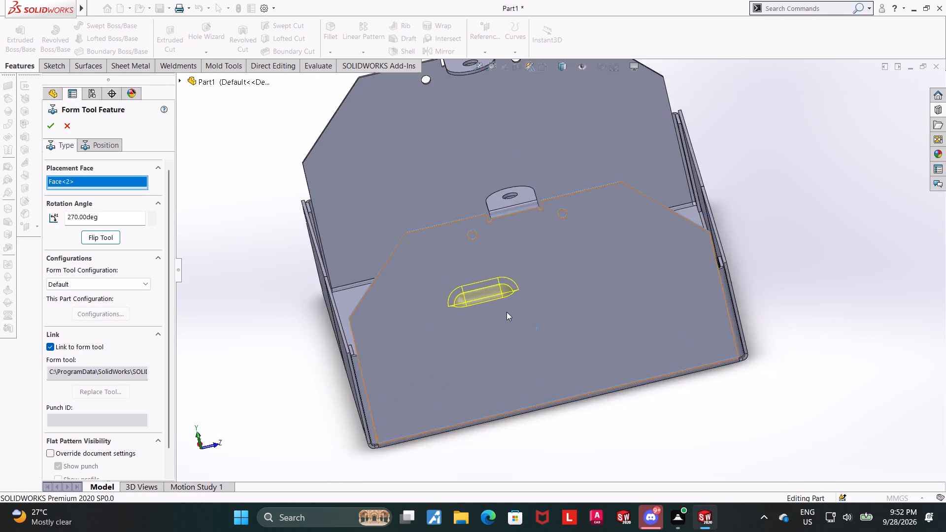
middle_click_drag(497, 307, 478, 335)
left_click(99, 147)
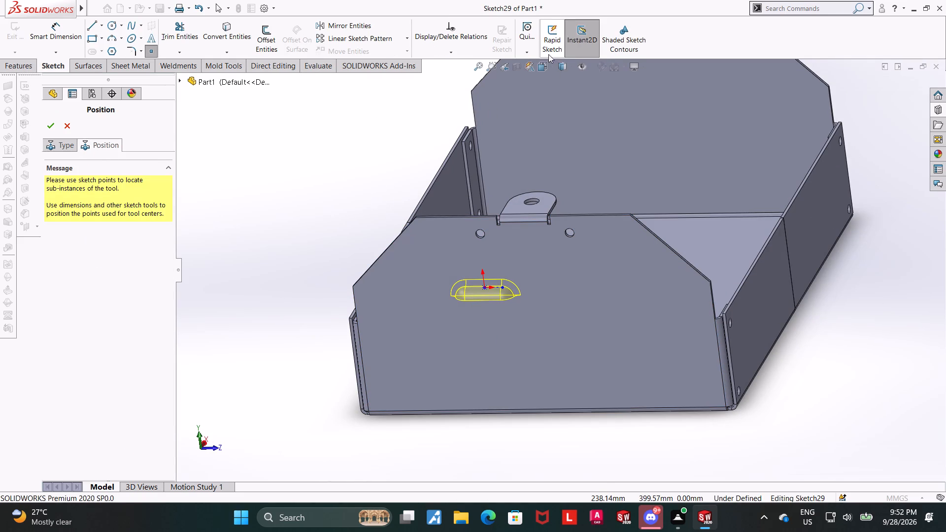
left_click(539, 67)
left_click(469, 352)
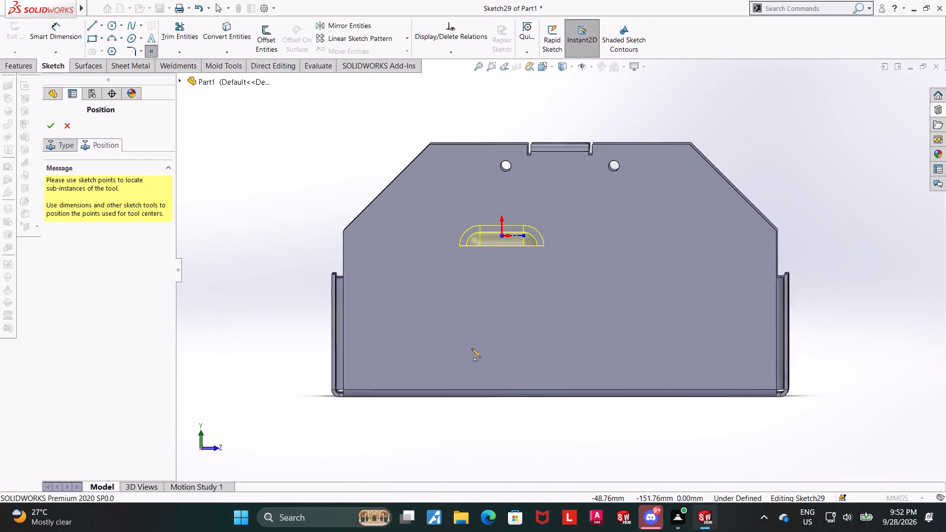
scroll(538, 269, "down", 3)
scroll(536, 233, "up", 2)
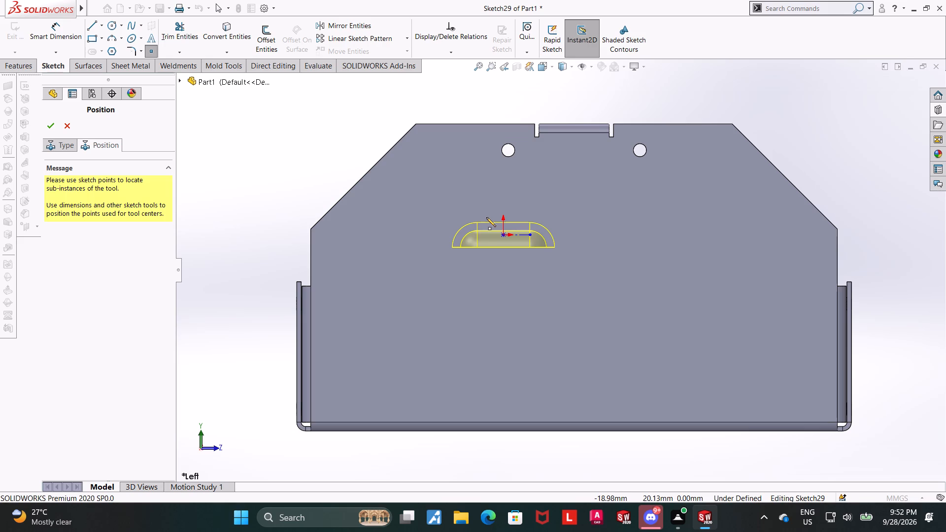
left_click(61, 31)
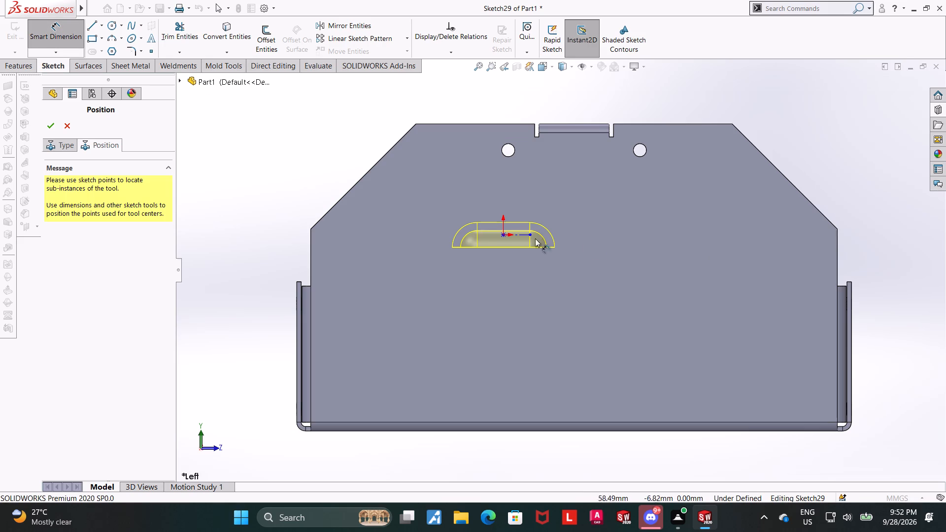
left_click(501, 235)
left_click(312, 241)
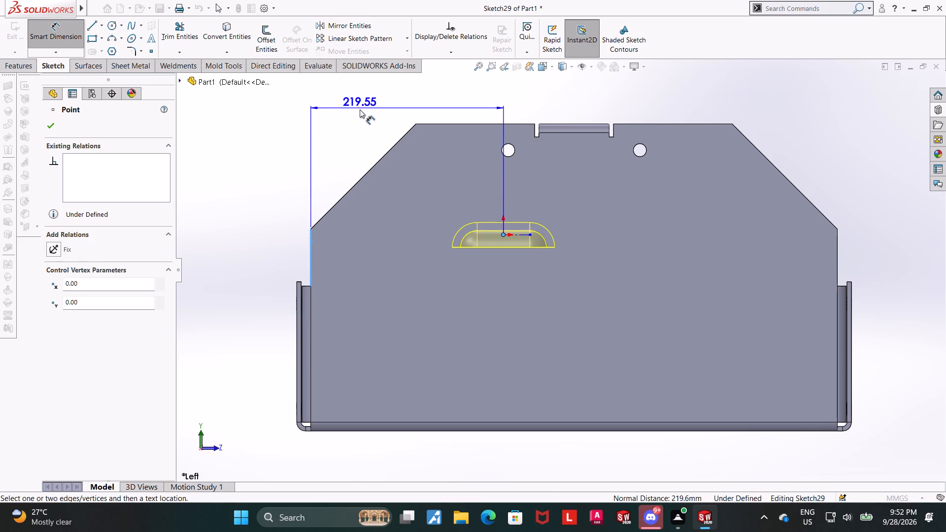
left_click(360, 109)
type("150")
key("Return")
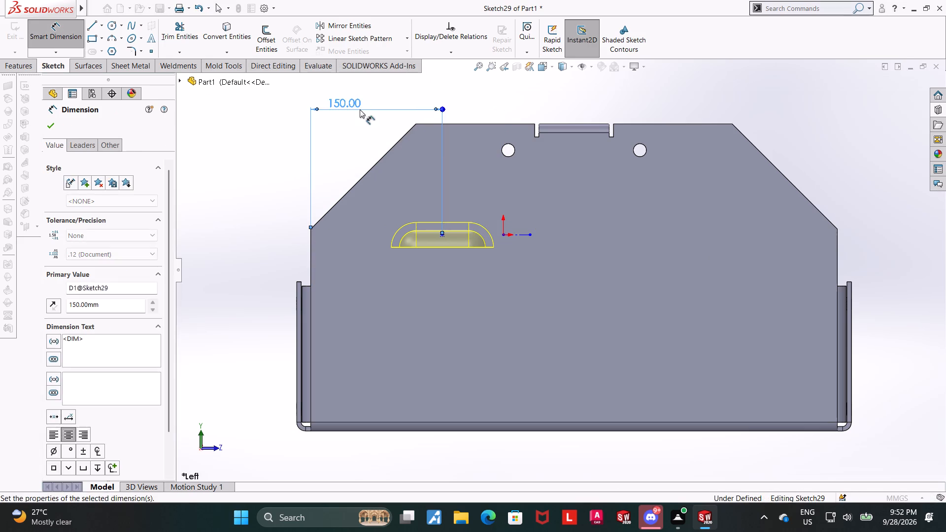
key("Escape")
Dimension the louver's centre point 80 mm below the end wall's top edge and finish the forming tool feature.
left_click(62, 34)
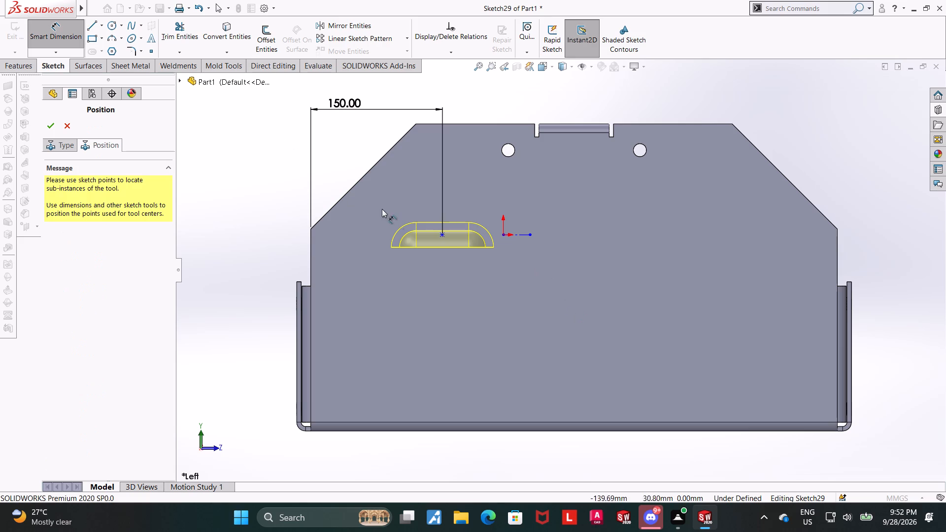
left_click(441, 236)
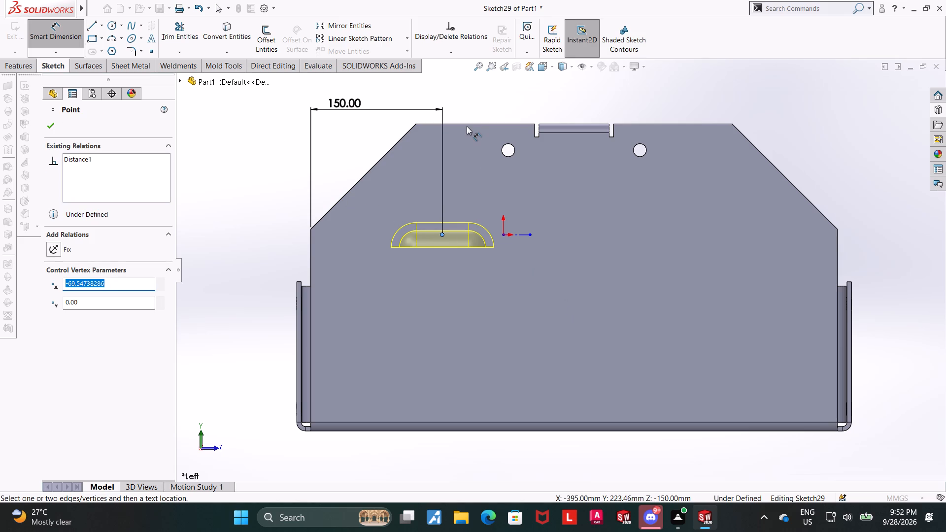
left_click(467, 124)
left_click(218, 194)
type("80")
key("Return")
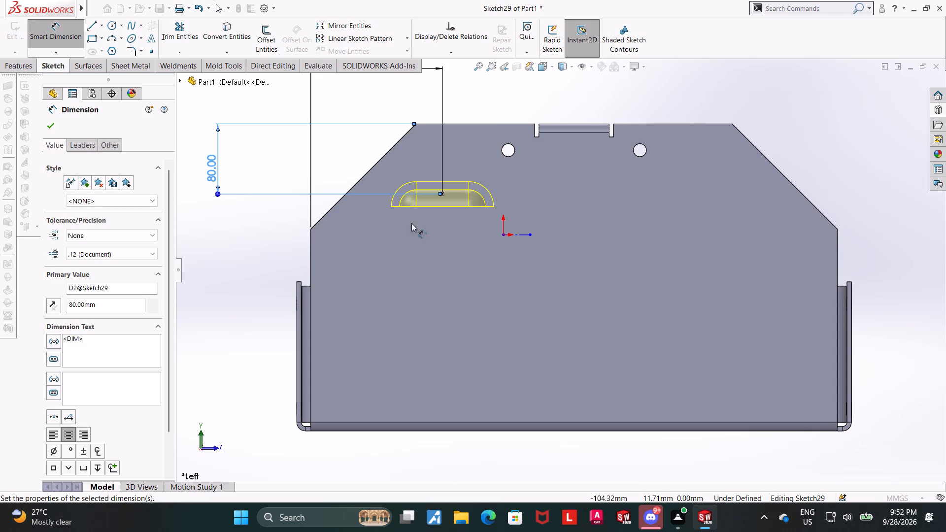
scroll(484, 192, "up", 3)
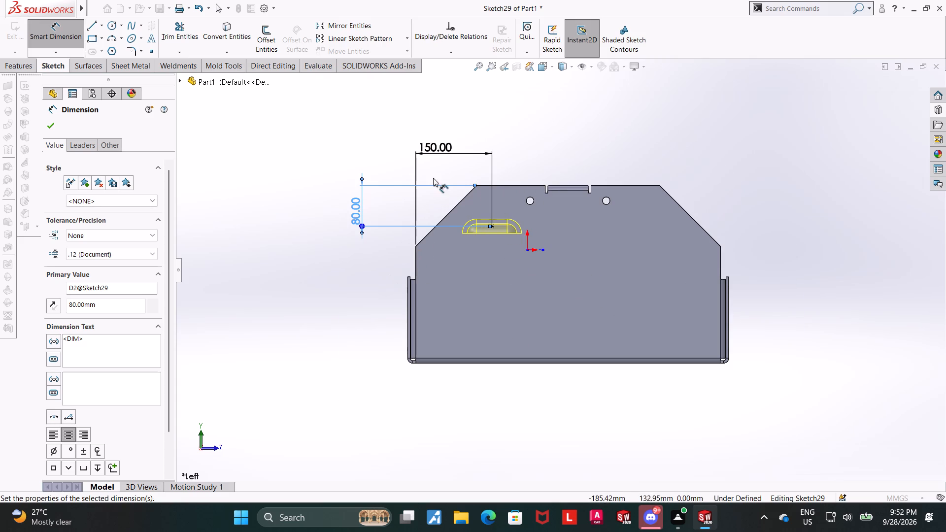
left_click(726, 165)
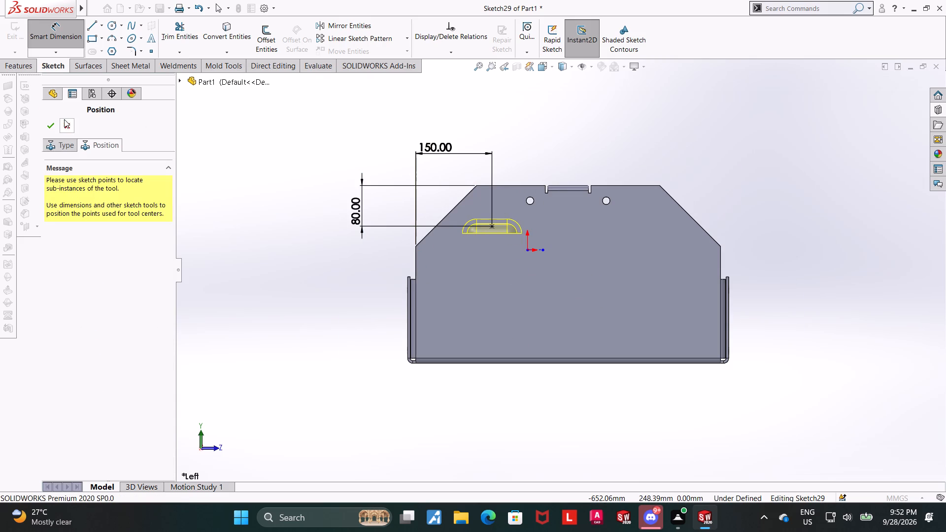
left_click(56, 123)
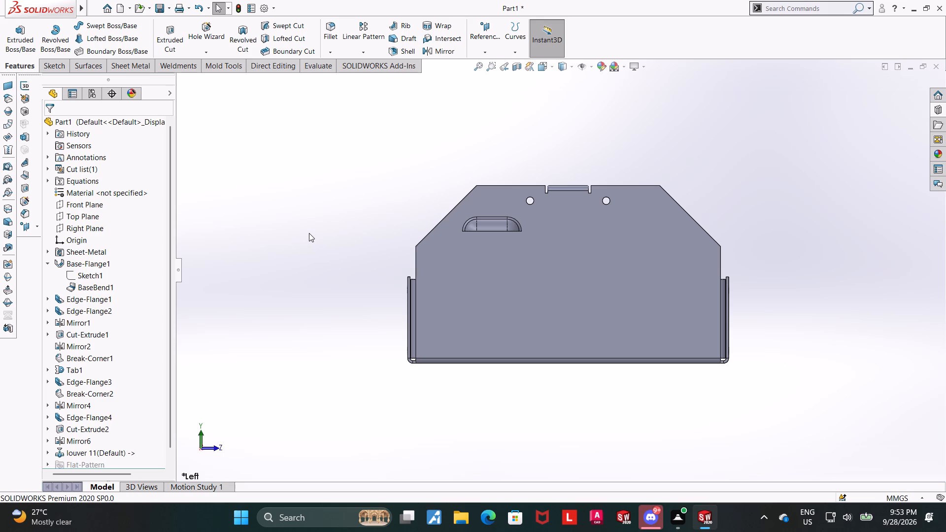
Set up a linear pattern of the louver feature along the end wall's left vertical edge.
left_click(350, 34)
left_click(180, 80)
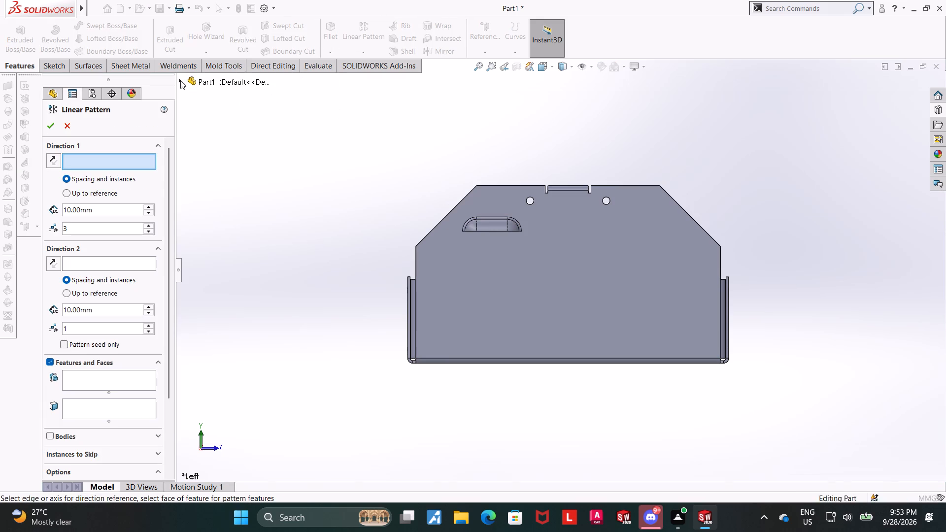
left_click(335, 189)
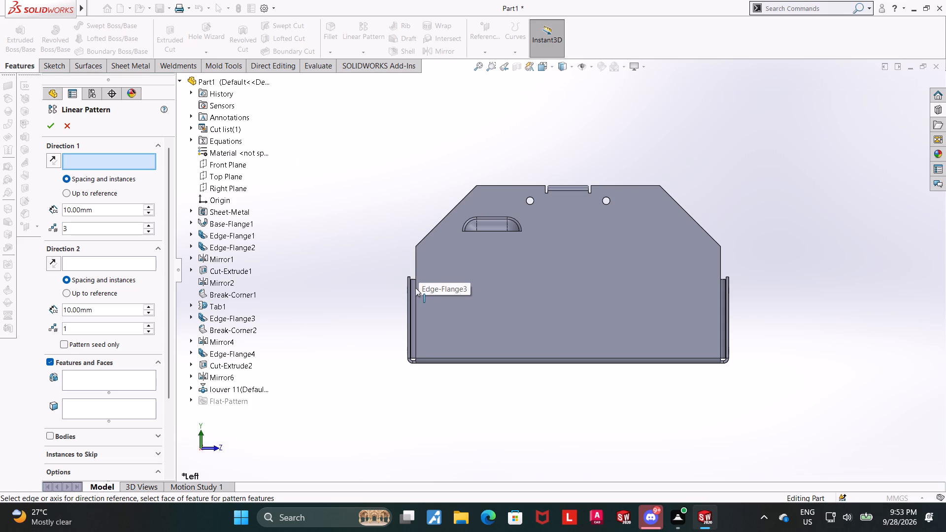
left_click(415, 288)
scroll(339, 270, "up", 3)
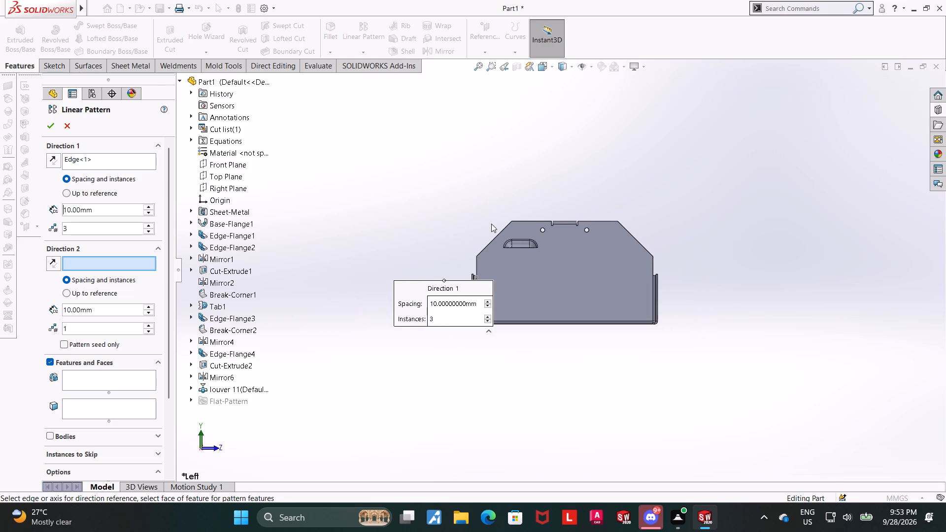
scroll(491, 224, "down", 2)
scroll(548, 266, "down", 3)
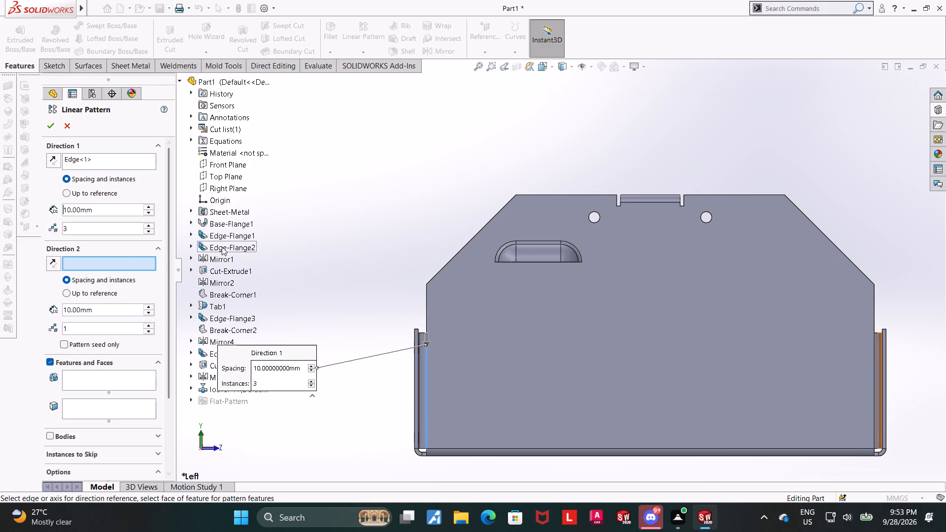
left_click(212, 391)
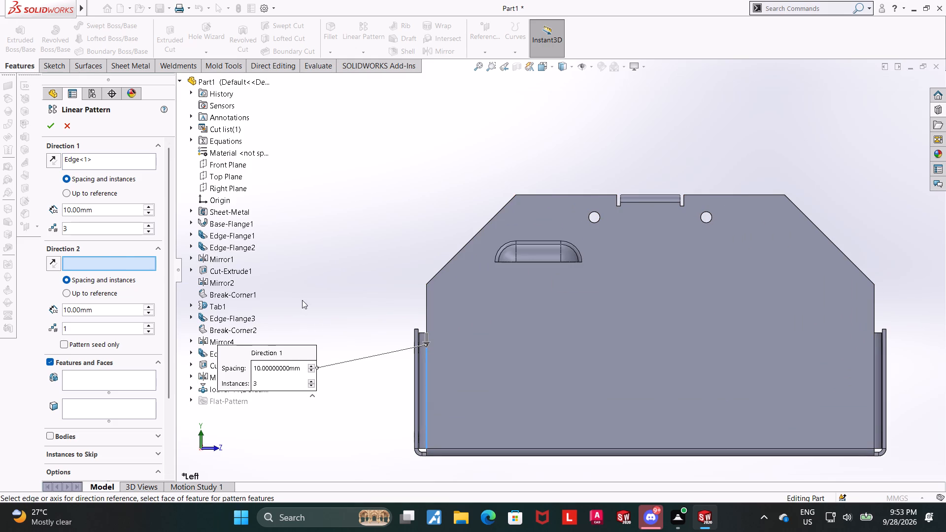
scroll(302, 300, "up", 1)
scroll(249, 300, "down", 2)
left_click(93, 384)
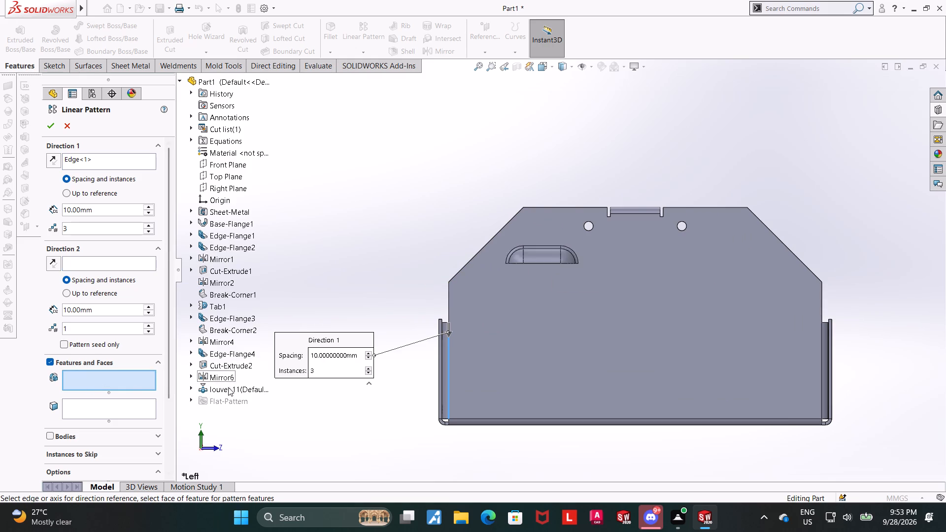
left_click(228, 388)
scroll(390, 250, "up", 2)
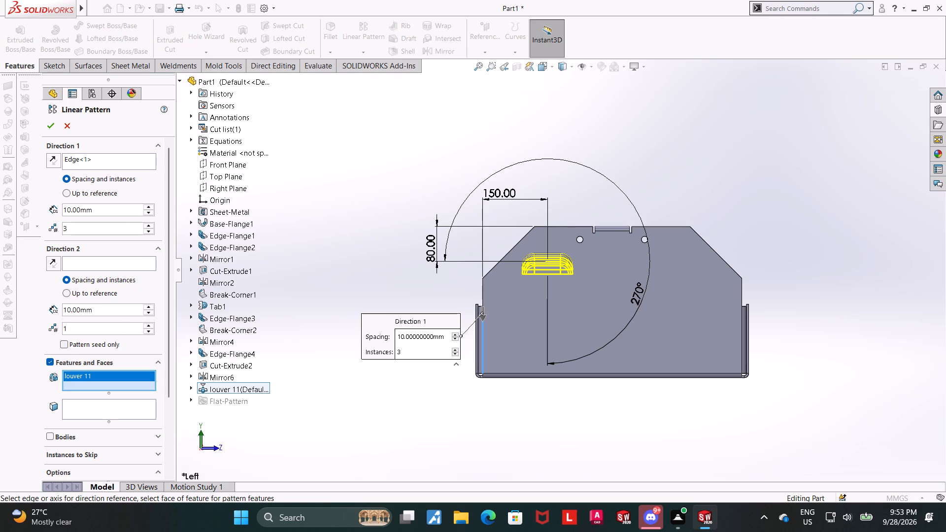
Set the louver pattern's first direction to 70 mm spacing with 4 instances.
left_click_drag(107, 208, 0, 209)
type("70")
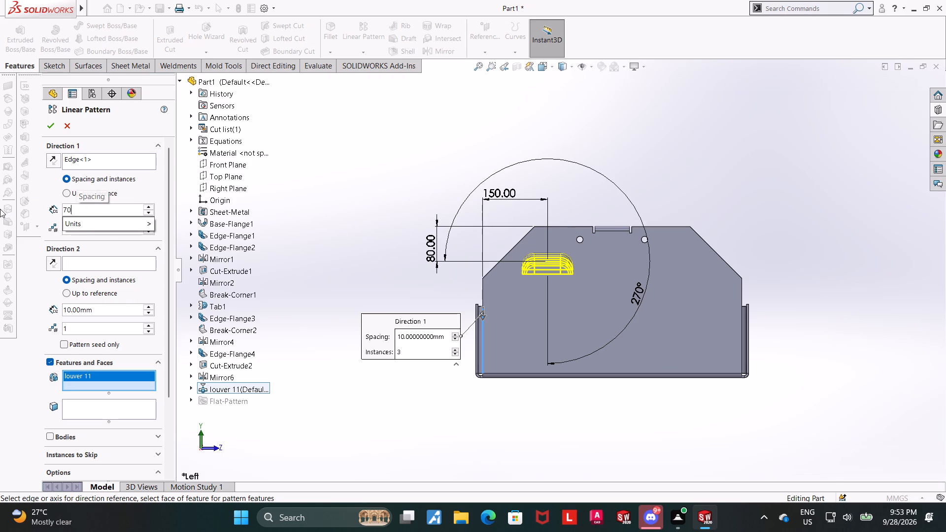
key("Return")
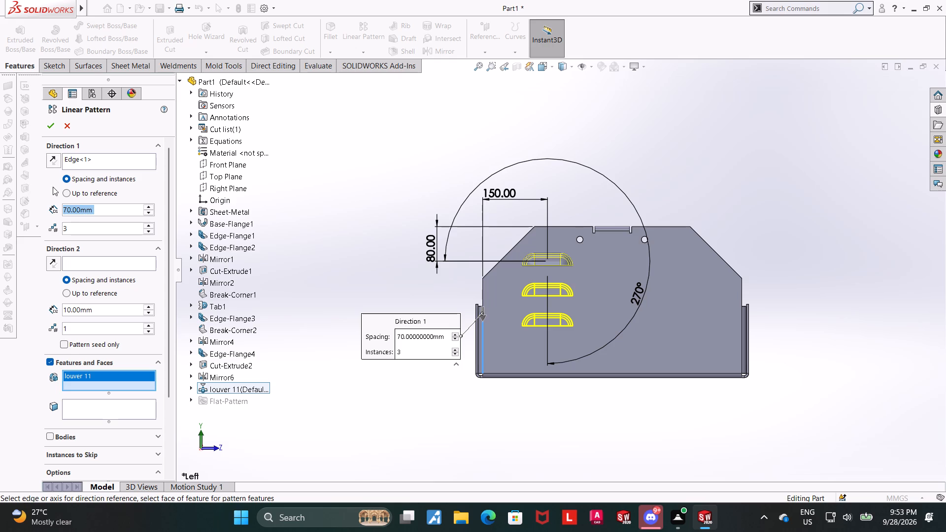
left_click_drag(79, 232, 0, 225)
key("4")
key("Return")
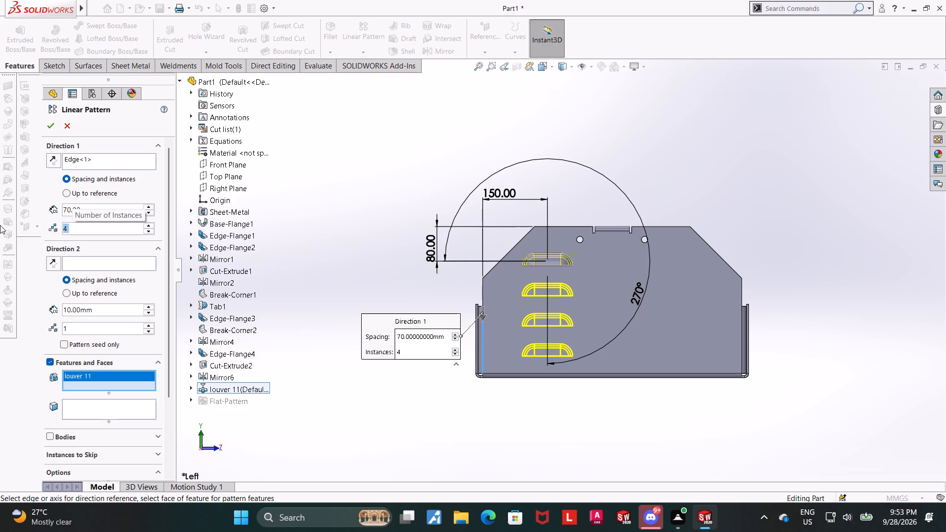
Add a second direction to the louver pattern along the end wall's top edge with 2 instances.
scroll(366, 227, "up", 2)
scroll(830, 332, "down", 2)
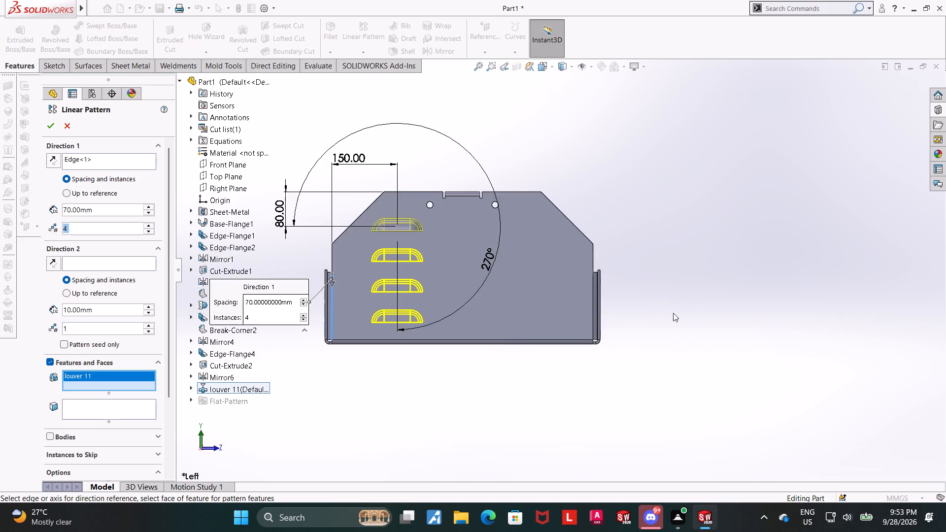
scroll(462, 294, "up", 1)
scroll(456, 298, "down", 2)
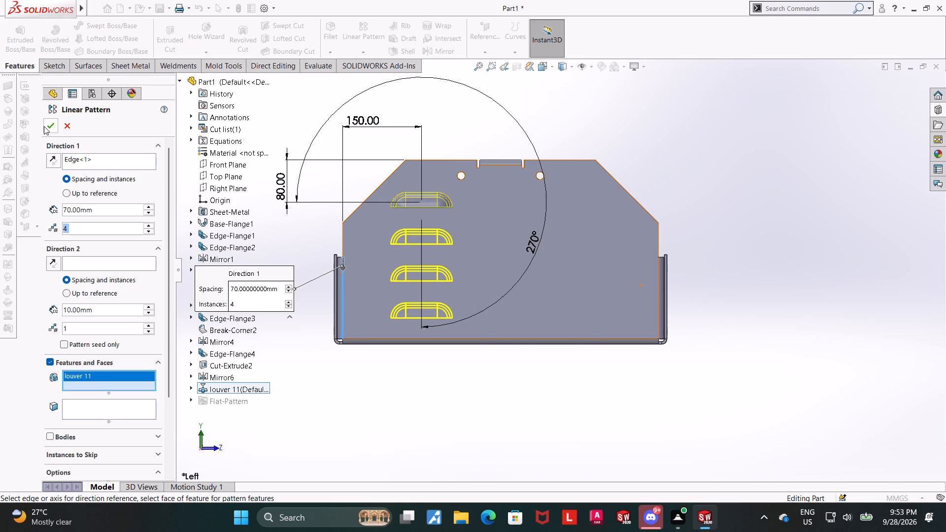
left_click(85, 266)
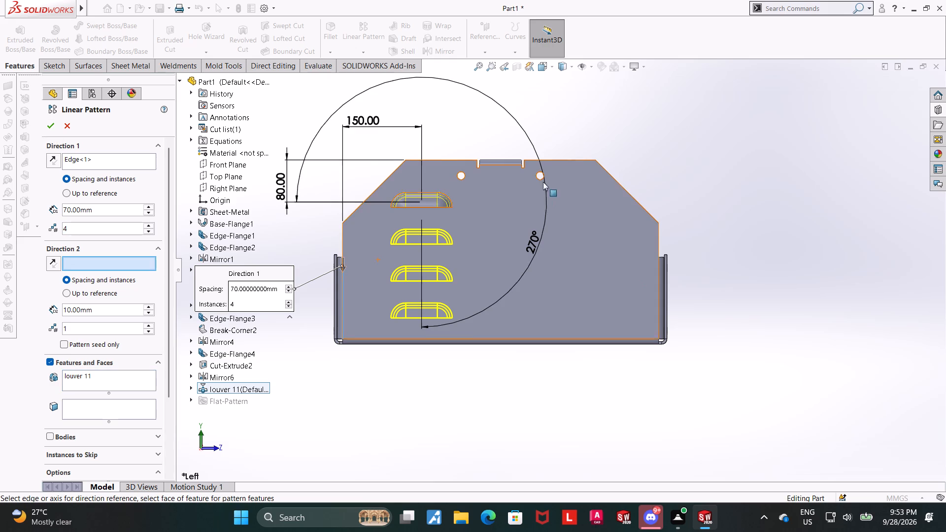
left_click(553, 160)
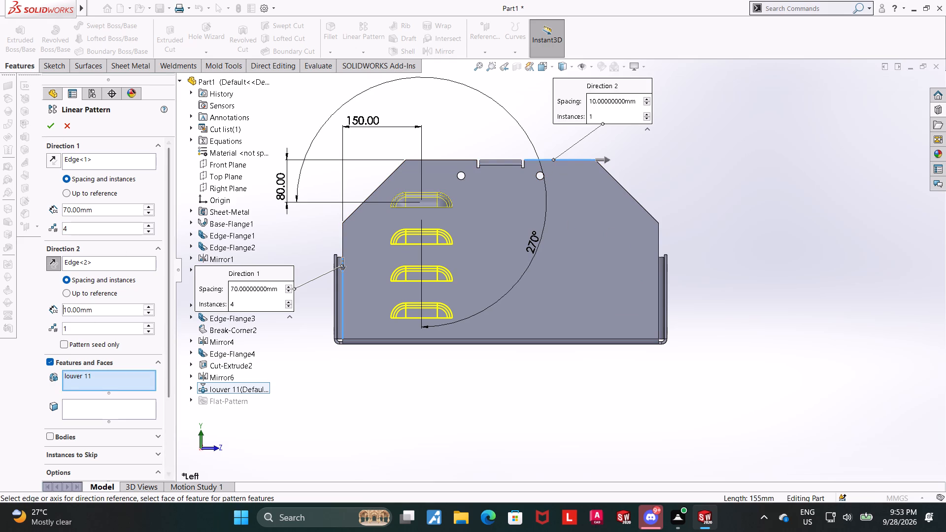
left_click_drag(90, 333, 29, 329)
key("2")
key("Return")
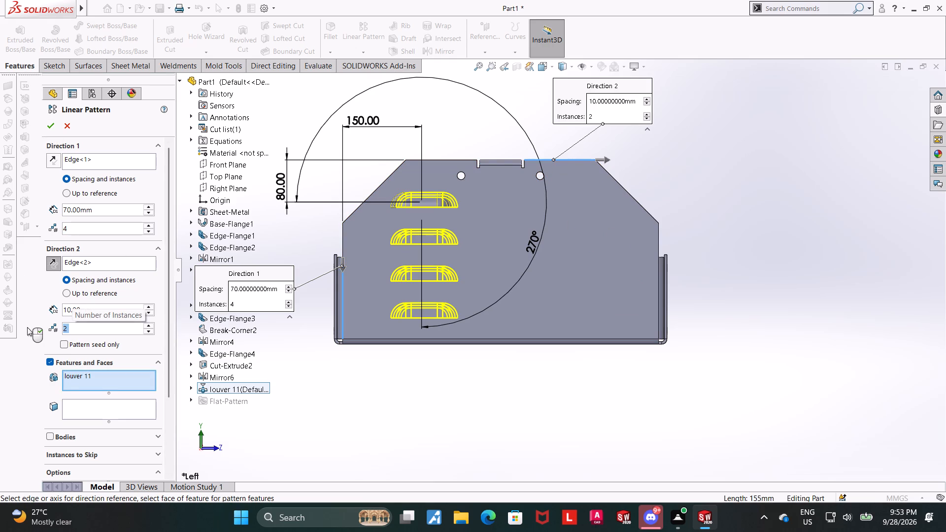
Set the louver pattern's second direction spacing to 300 mm, running across the end wall, and finish the pattern.
left_click(57, 264)
left_click_drag(135, 314, 0, 306)
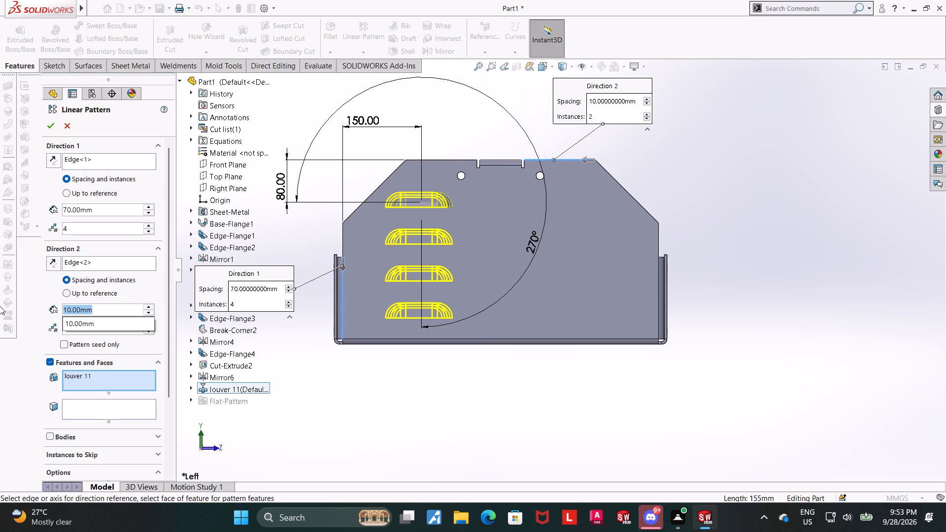
type("300")
key("Return")
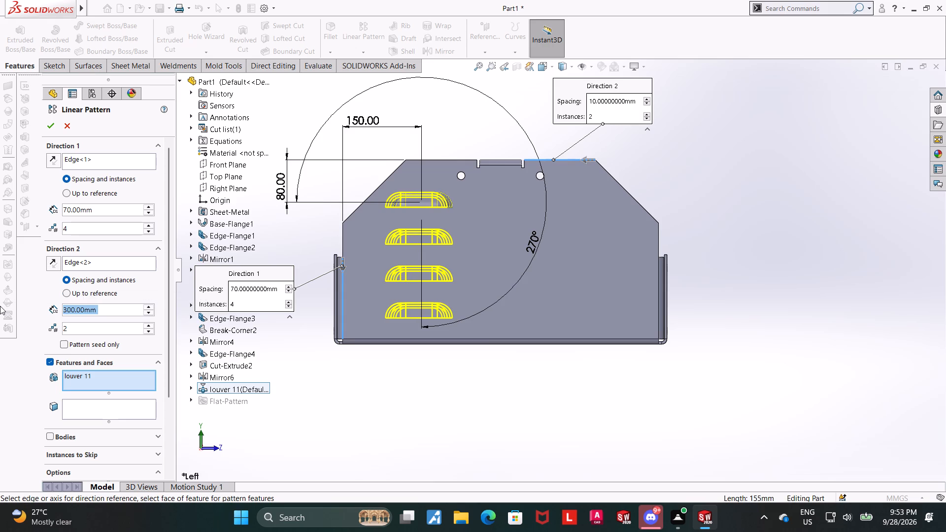
left_click(54, 263)
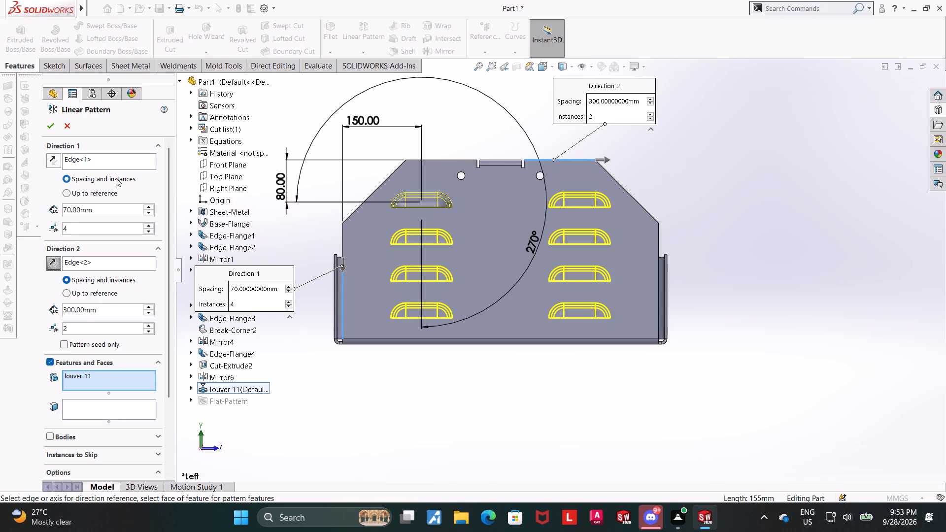
left_click(47, 123)
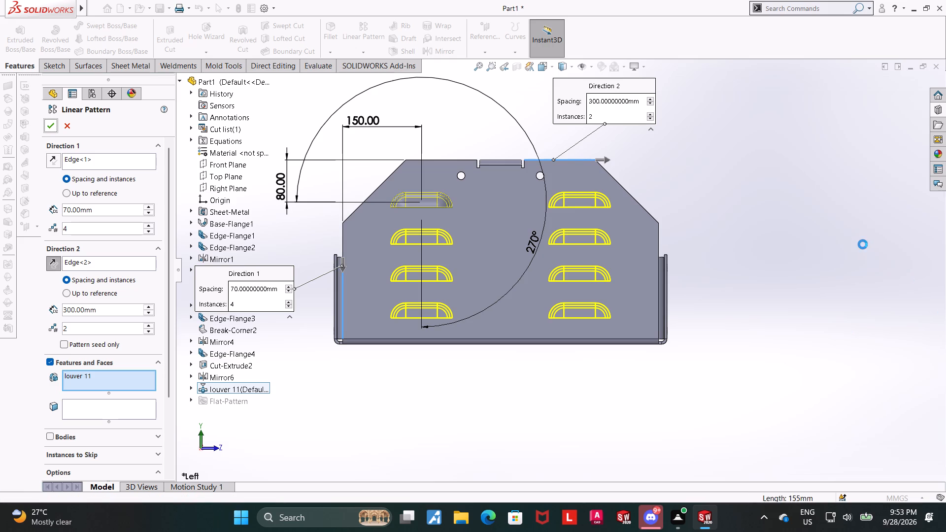
Mirror the louver pattern about the Right Plane onto the opposite end wall.
middle_click_drag(738, 220, 716, 255)
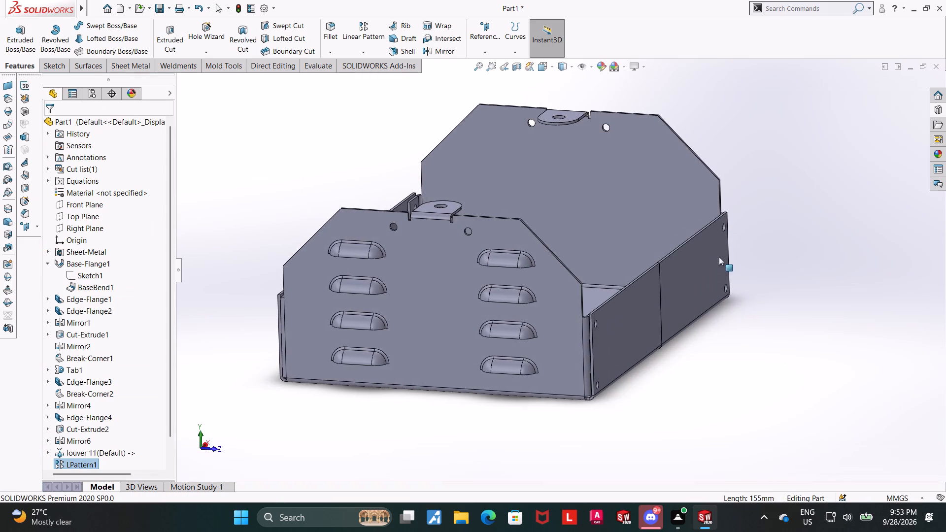
scroll(694, 260, "up", 3)
middle_click_drag(703, 234, 654, 281)
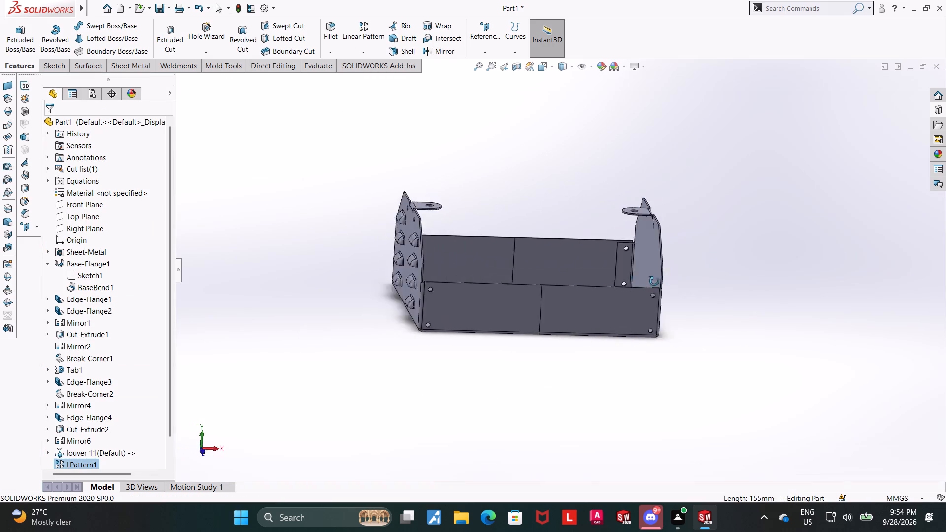
middle_click_drag(654, 281, 688, 279)
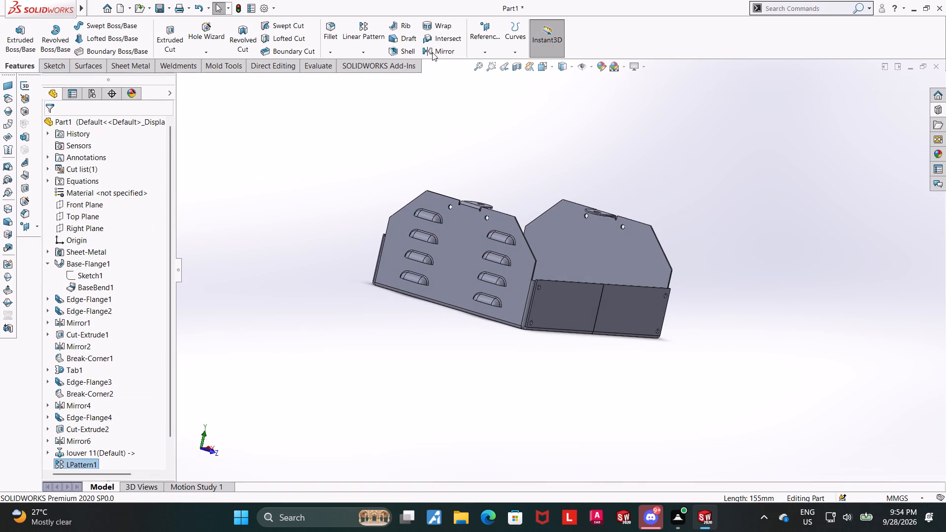
left_click(432, 52)
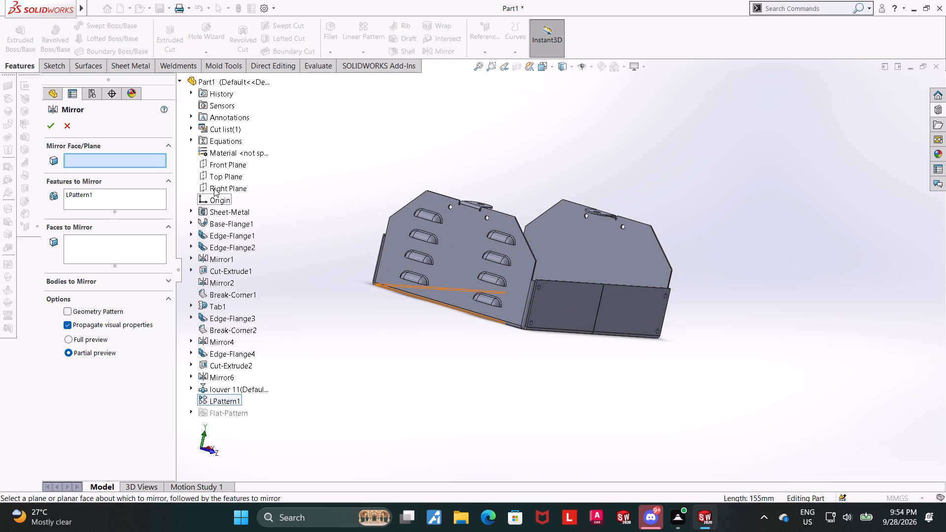
left_click(214, 188)
middle_click_drag(385, 153, 365, 172)
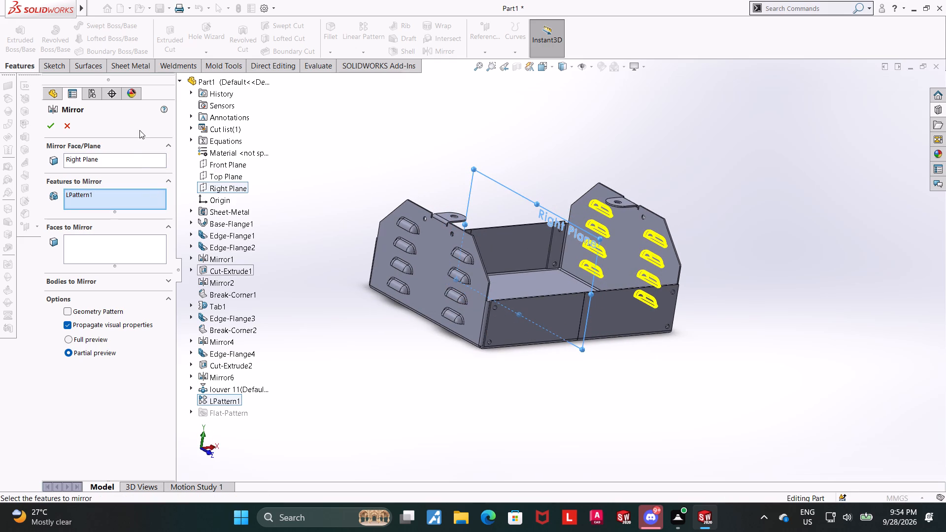
left_click(46, 123)
left_click(763, 271)
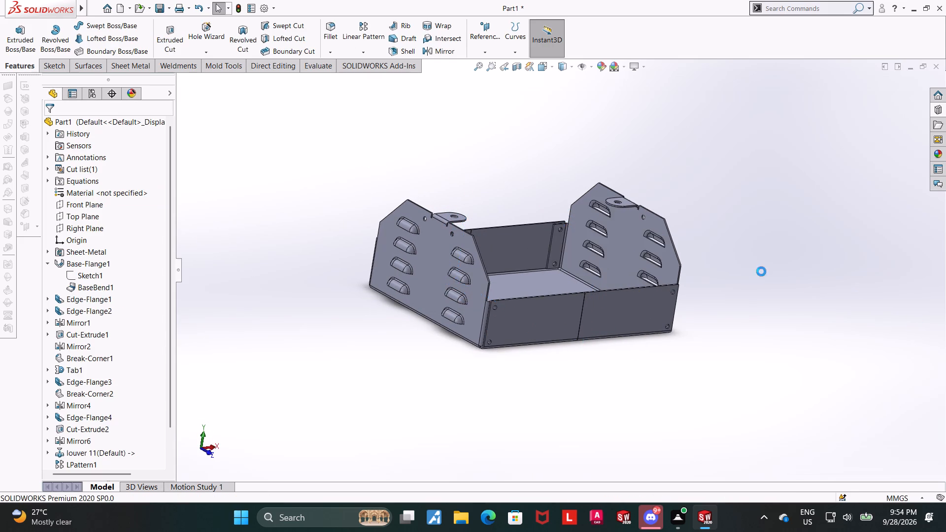
Inspect the tray and the louvers on both end walls from several sides.
middle_click_drag(754, 270, 660, 300)
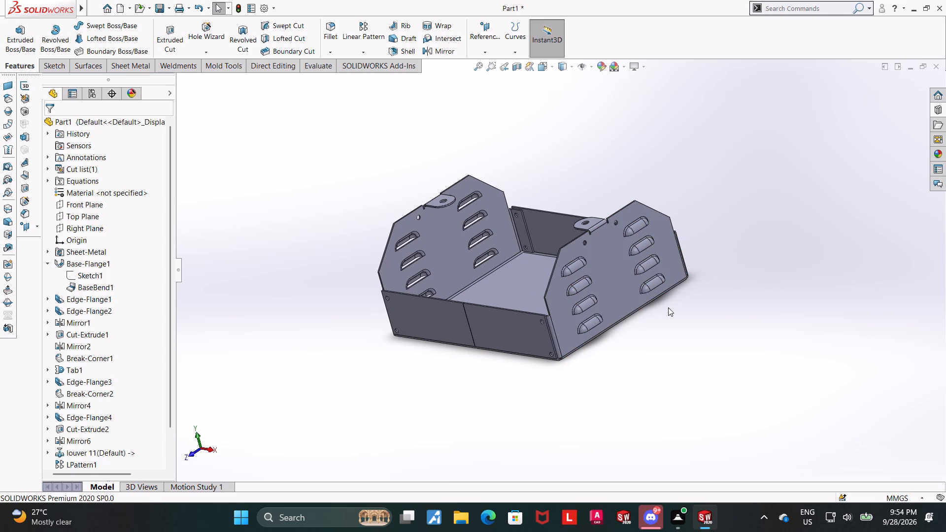
middle_click_drag(643, 316, 697, 278)
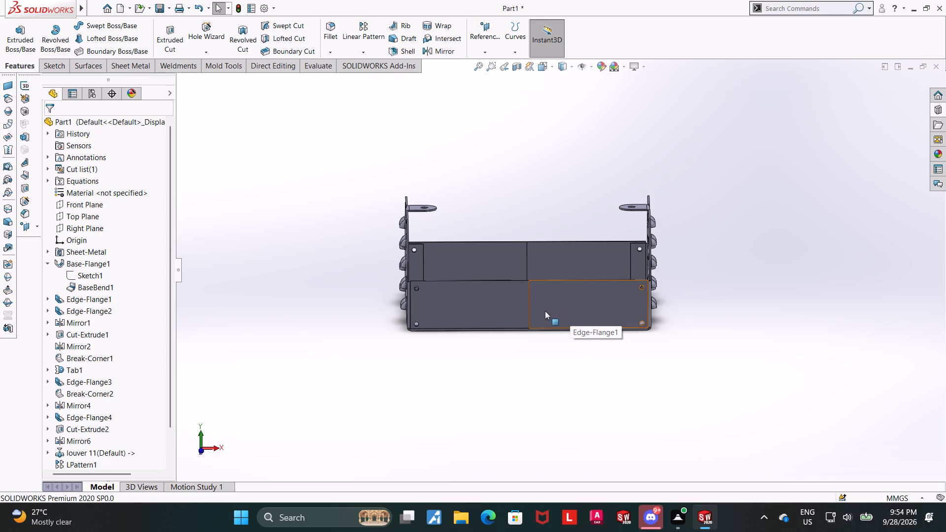
scroll(532, 290, "down", 7)
scroll(677, 383, "up", 5)
middle_click_drag(622, 372, 640, 402)
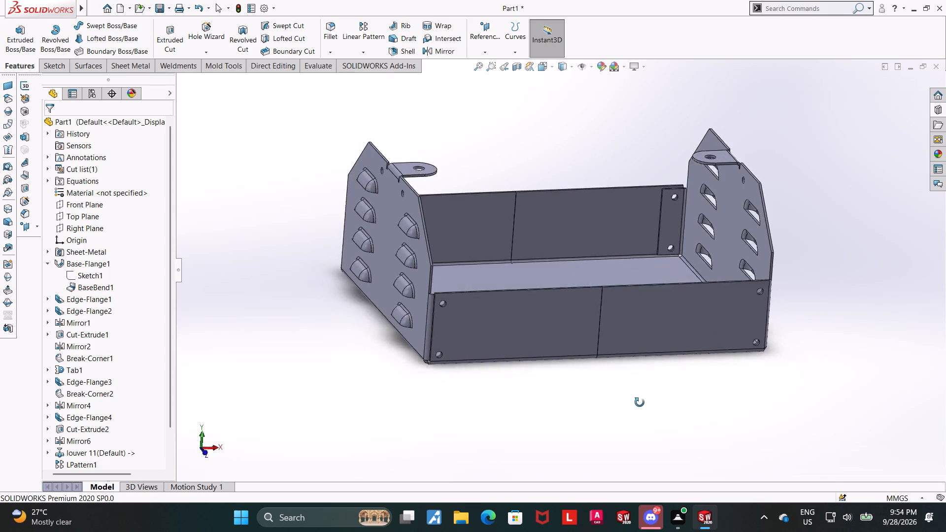
middle_click_drag(640, 402, 628, 399)
scroll(600, 288, "down", 4)
scroll(594, 350, "up", 1)
Examine the seam line at the middle of the long side flanges, up close and across the whole tray.
middle_click_drag(594, 351, 577, 386)
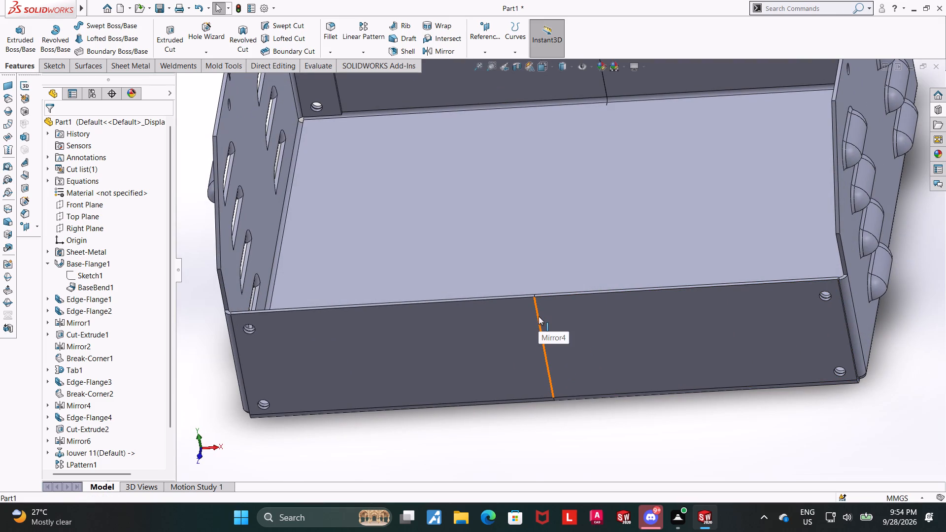
middle_click_drag(552, 313, 558, 330)
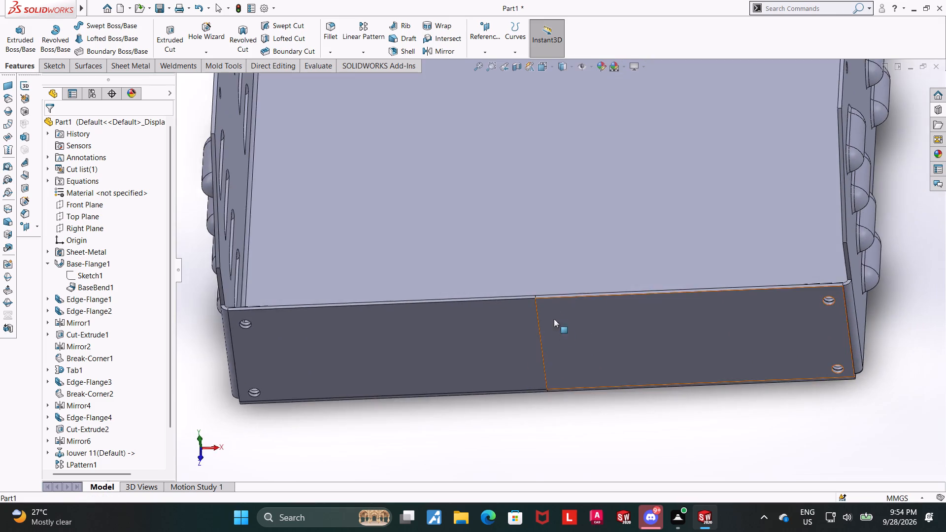
scroll(547, 301, "down", 13)
scroll(513, 267, "down", 6)
scroll(519, 198, "down", 7)
scroll(499, 227, "up", 4)
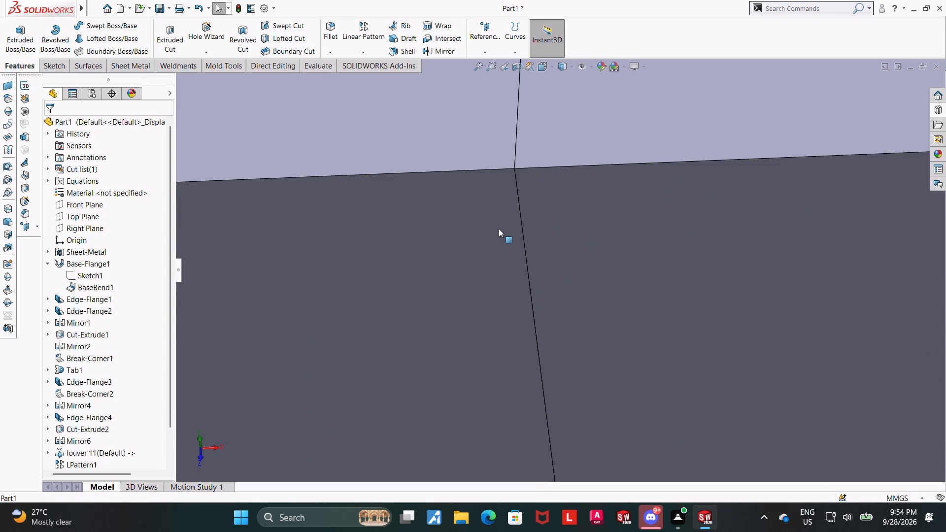
scroll(523, 241, "up", 12)
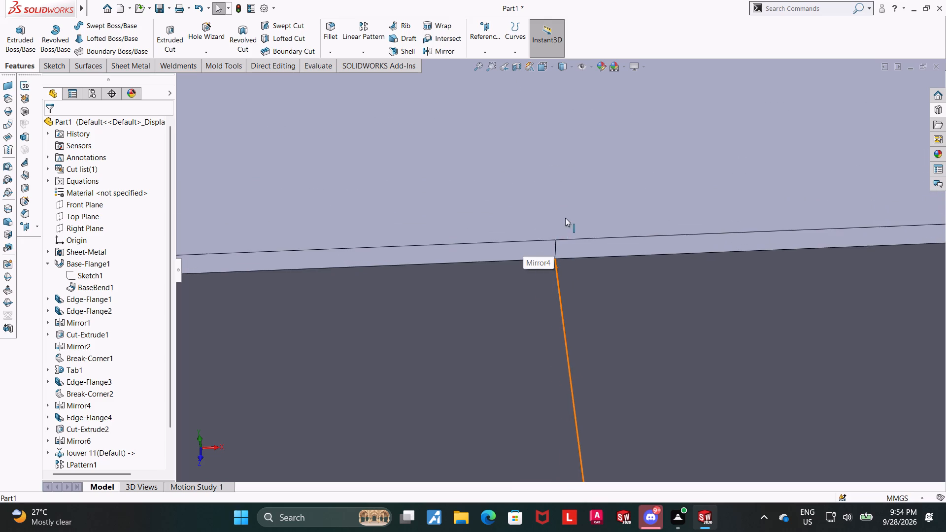
scroll(565, 218, "up", 13)
scroll(544, 283, "down", 3)
left_click(562, 368)
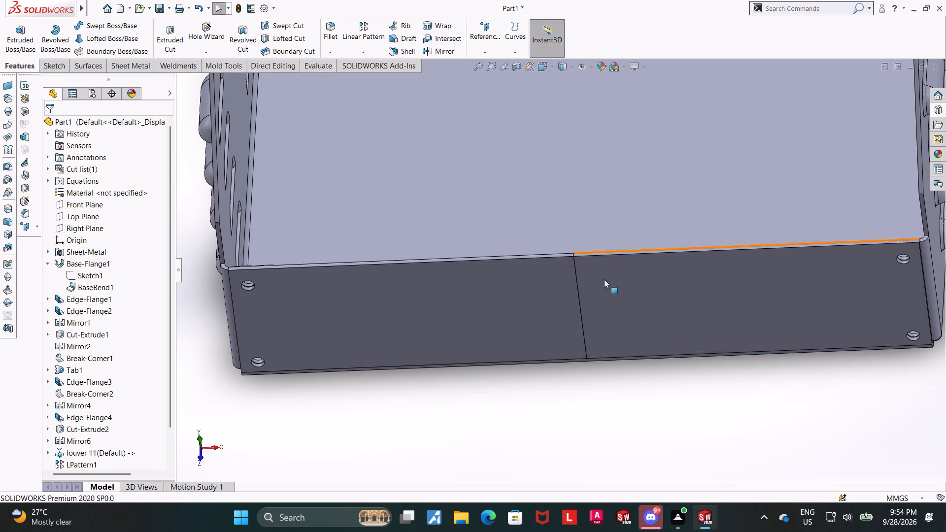
scroll(604, 289, "up", 4)
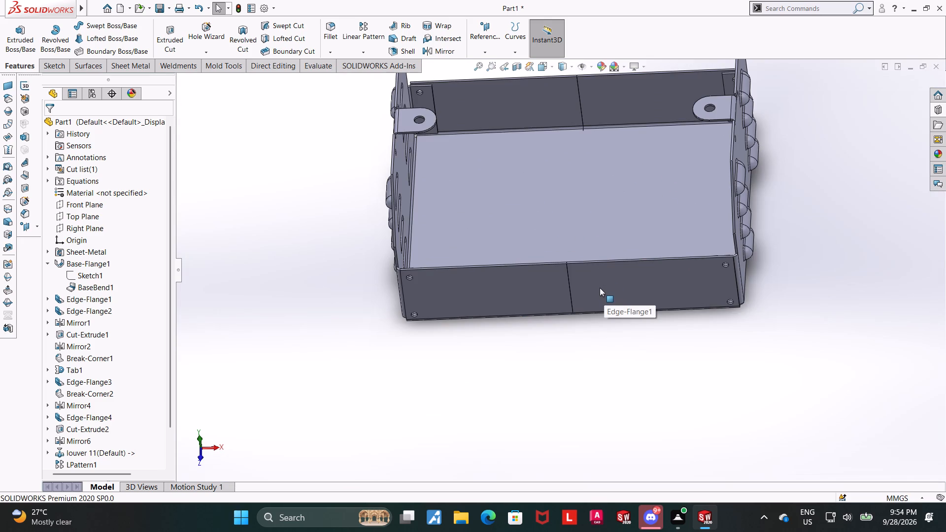
scroll(600, 288, "up", 4)
scroll(587, 256, "down", 5)
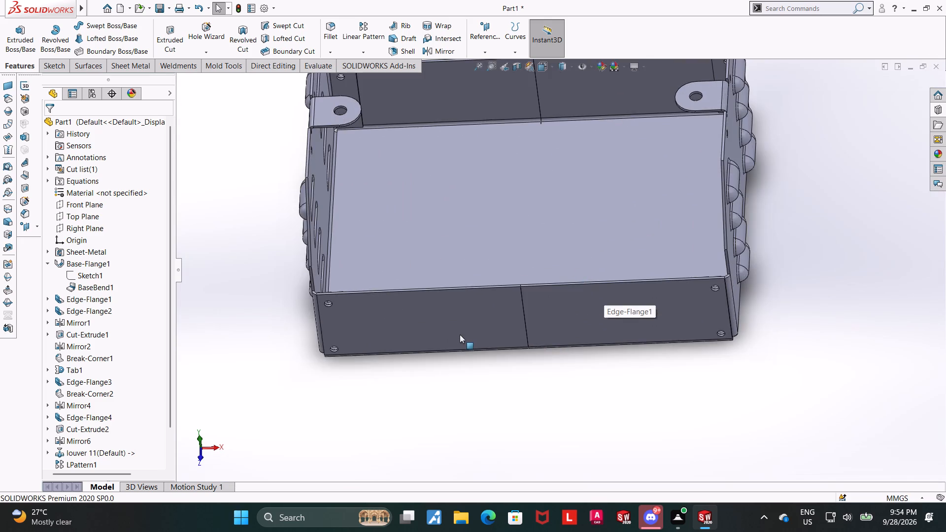
scroll(461, 334, "down", 5)
scroll(469, 331, "up", 5)
middle_click_drag(535, 271, 544, 271)
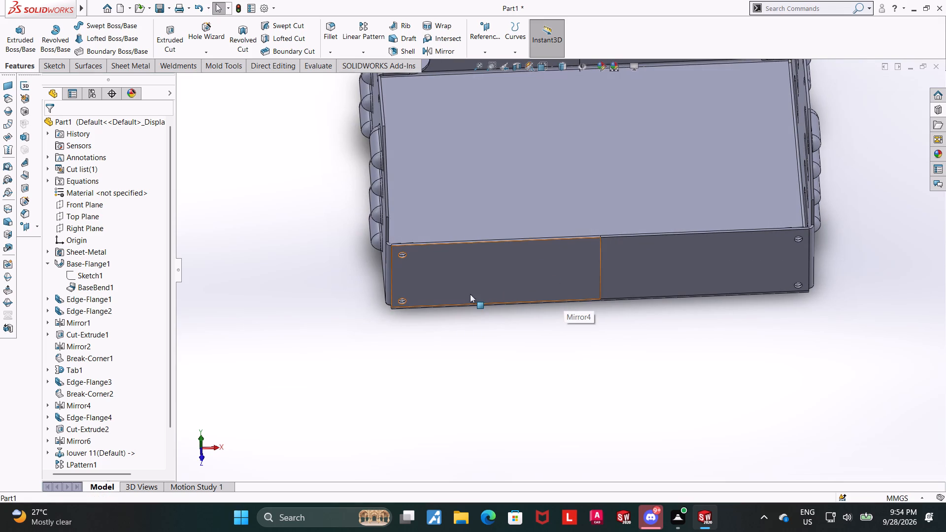
scroll(91, 432, "down", 5)
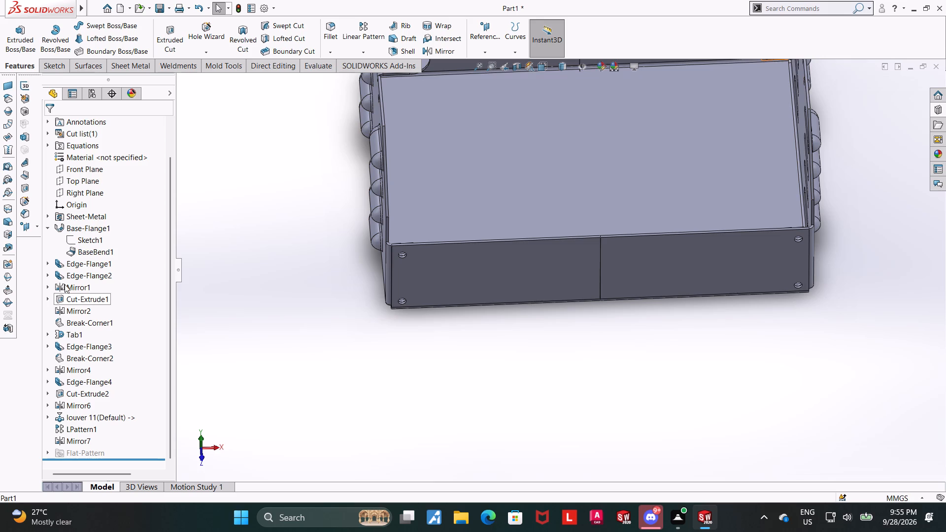
scroll(865, 256, "up", 1)
middle_click_drag(619, 256, 623, 303)
scroll(661, 211, "down", 2)
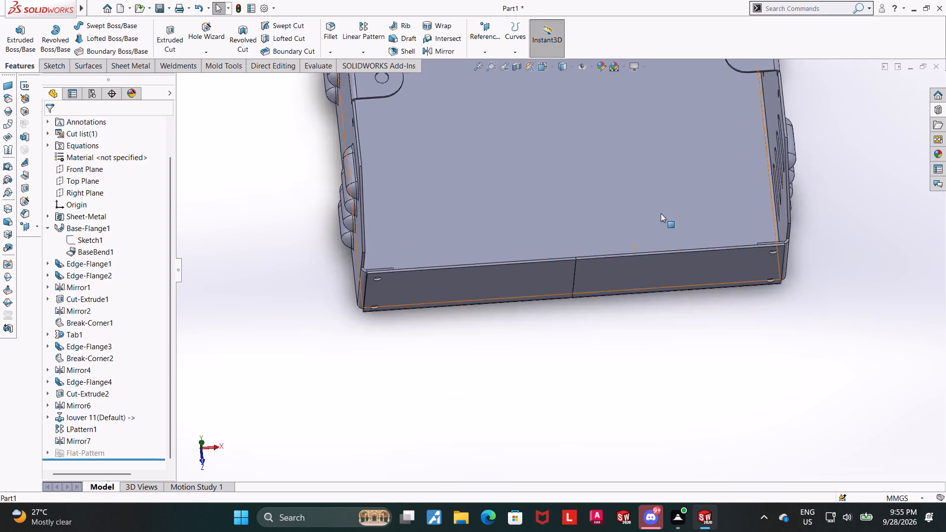
scroll(661, 213, "down", 2)
scroll(643, 308, "down", 4)
scroll(609, 299, "up", 6)
scroll(439, 273, "down", 4)
scroll(463, 278, "up", 8)
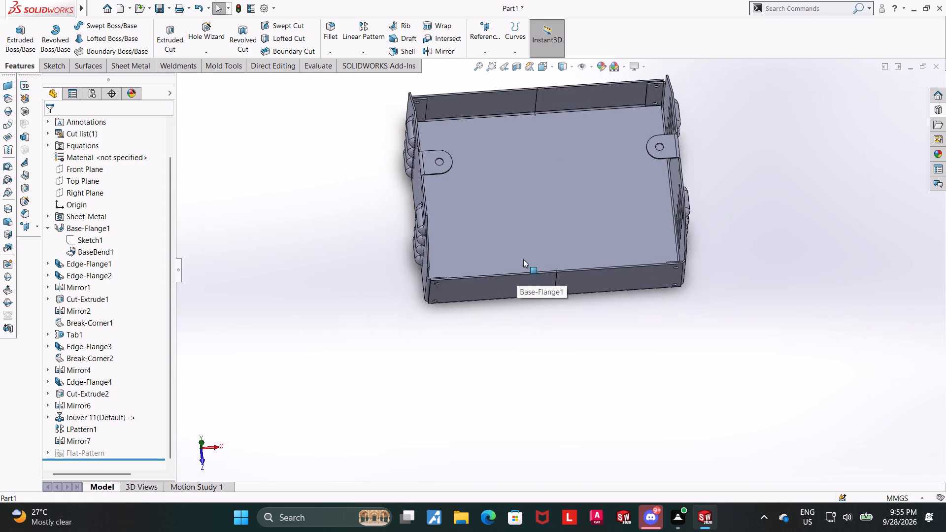
scroll(548, 69, "down", 9)
scroll(538, 163, "up", 12)
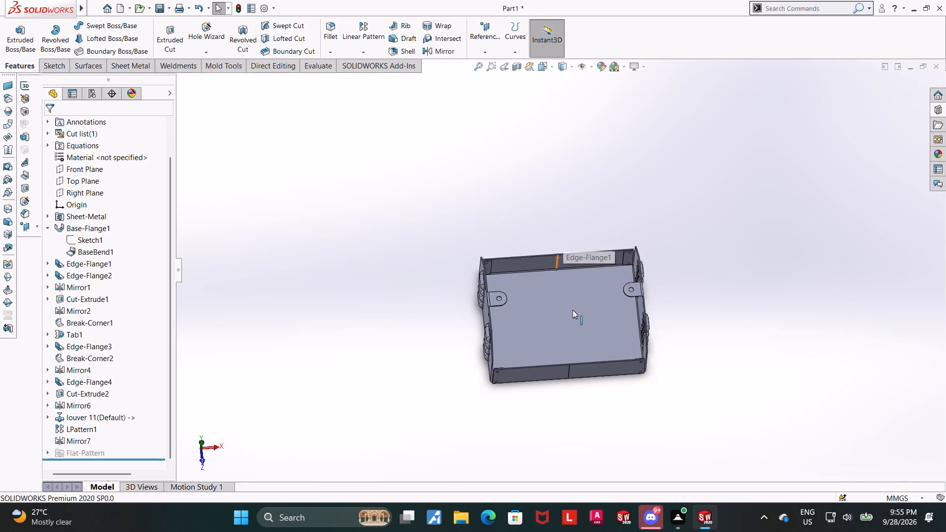
scroll(567, 363, "down", 4)
Highlight the louver mirror Mirror7 and the flange mirror Mirror4 to check which geometry each one covers.
left_click(61, 437)
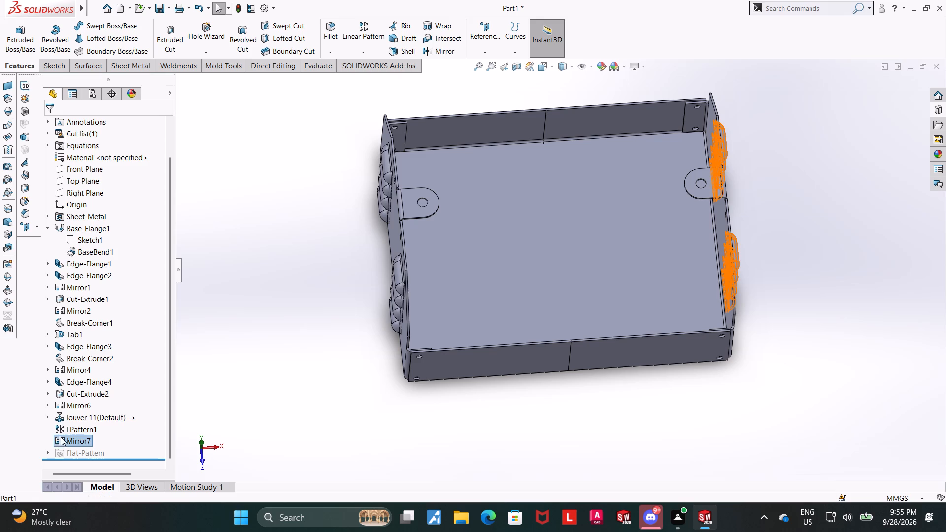
left_click(311, 398)
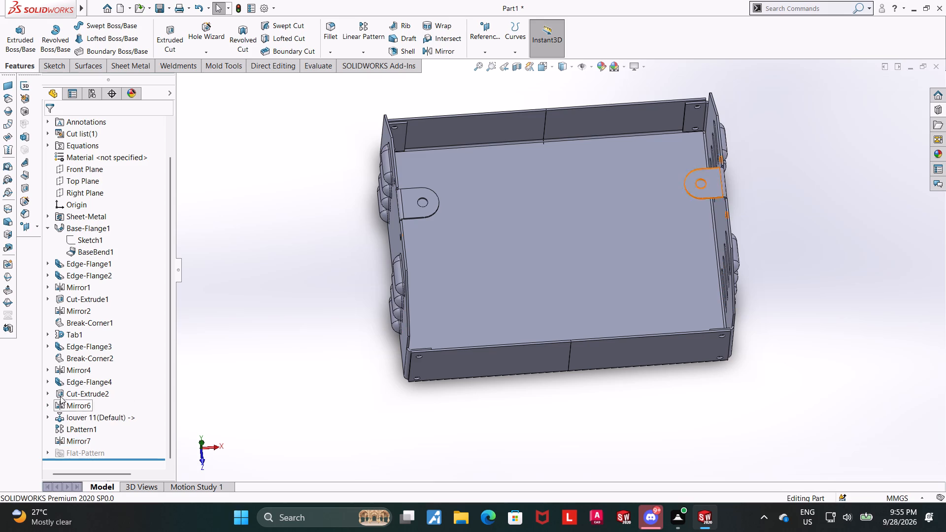
left_click(64, 373)
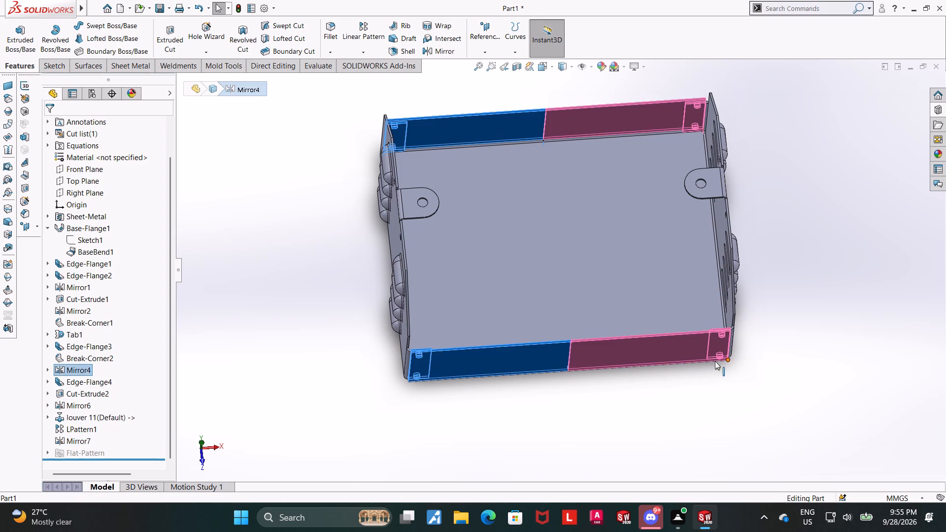
left_click(508, 440)
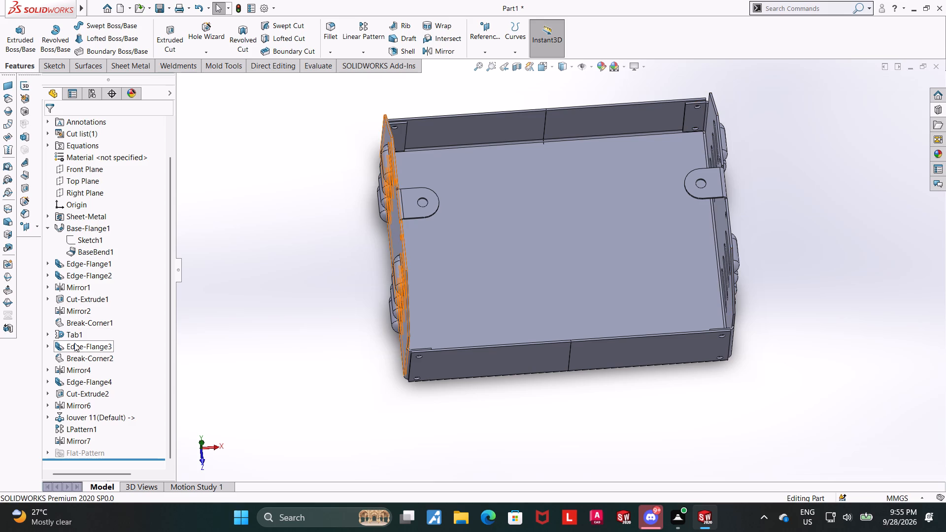
left_click(81, 370)
scroll(645, 399, "down", 3)
left_click(580, 362)
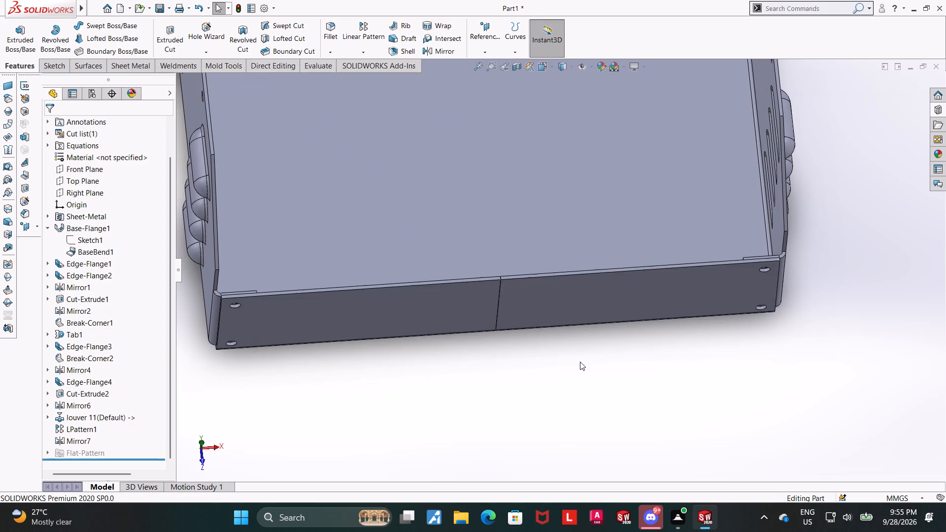
Examine the seam at the middle of the long side flanges, up close and across the whole tray.
middle_click_drag(514, 297, 525, 408)
scroll(499, 288, "down", 5)
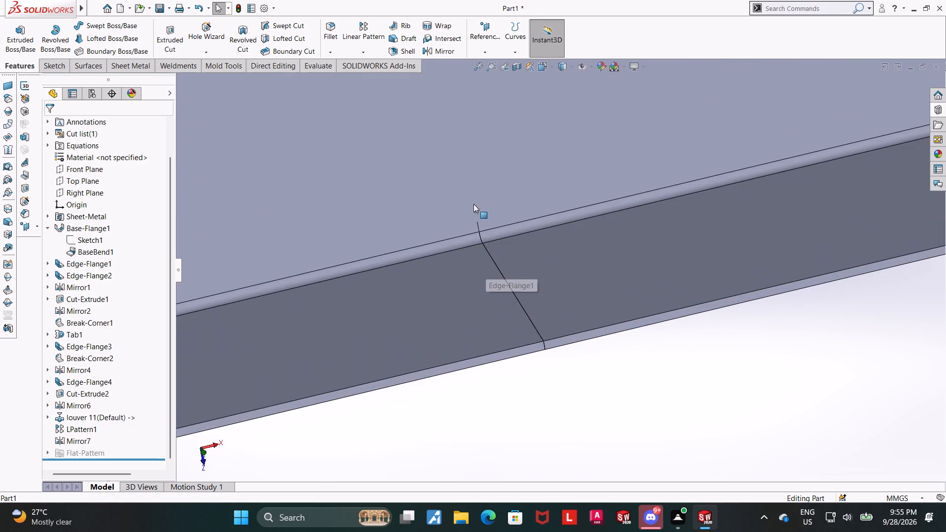
scroll(473, 204, "down", 6)
scroll(530, 291, "up", 12)
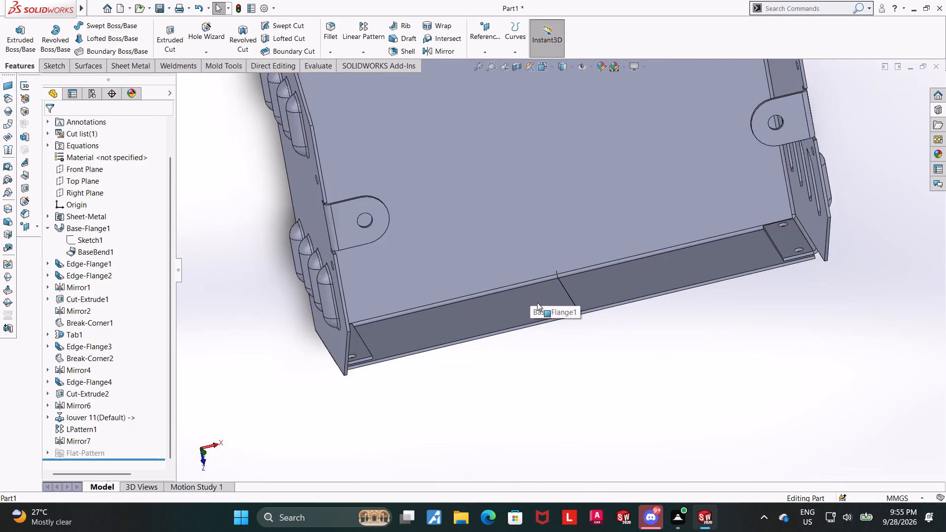
scroll(537, 302, "up", 8)
middle_click_drag(572, 314, 562, 108)
scroll(573, 283, "up", 6)
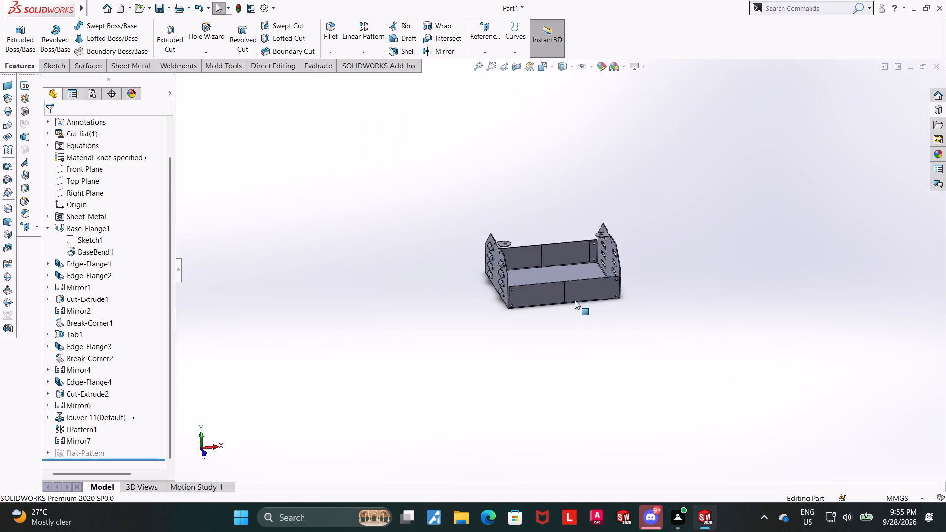
scroll(565, 300, "down", 9)
scroll(581, 212, "up", 5)
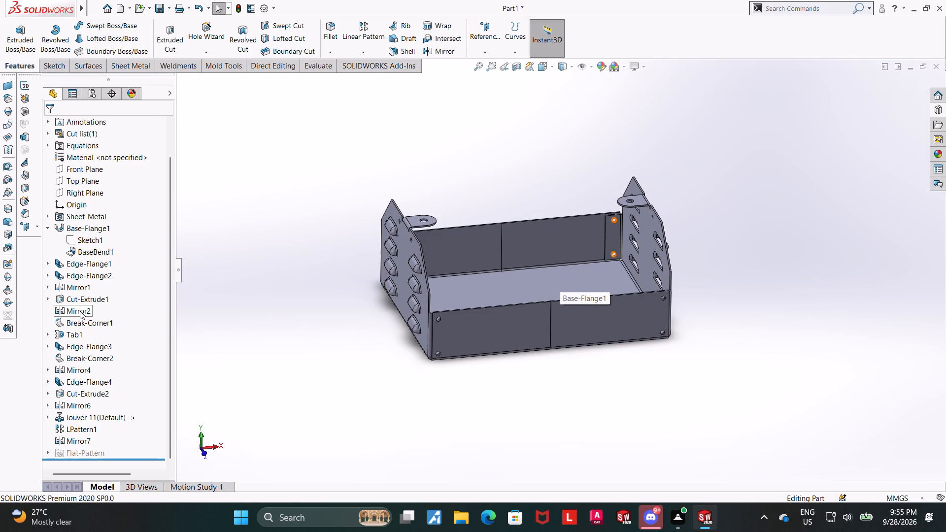
Delete the Mirror2 feature and have the rebuild stop at LPattern1 for repair.
left_click(79, 311)
right_click(79, 311)
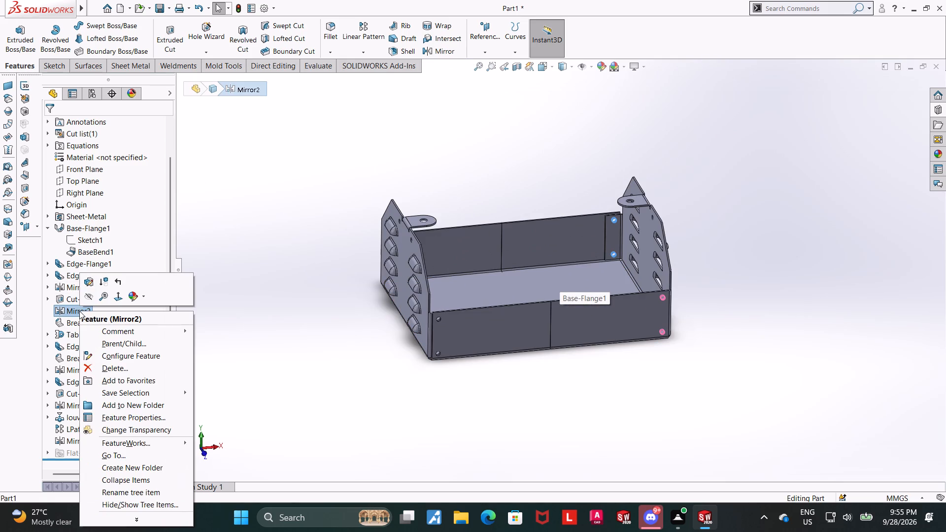
left_click(99, 364)
left_click(541, 192)
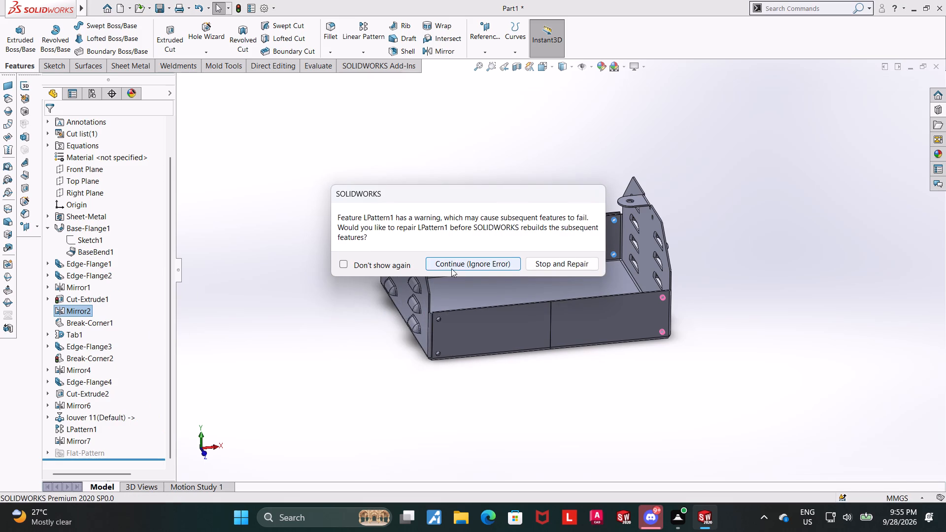
left_click(591, 263)
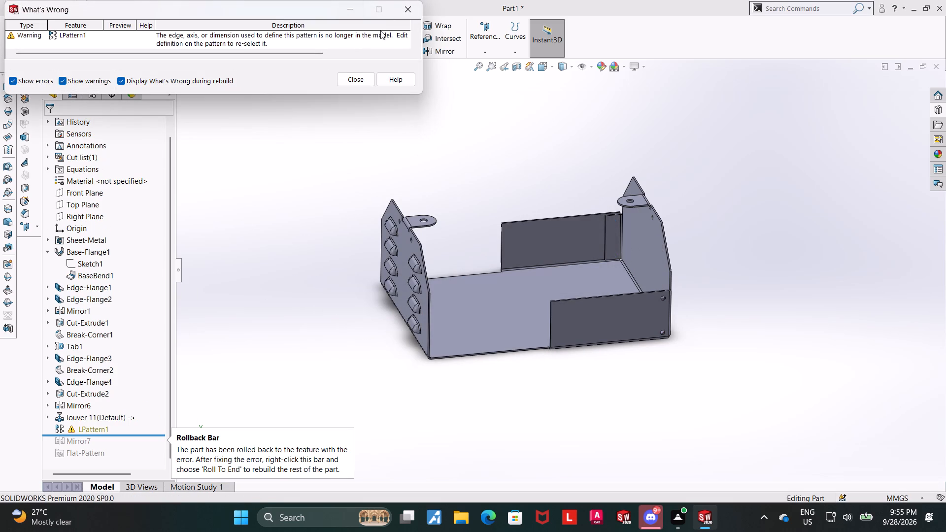
left_click(368, 74)
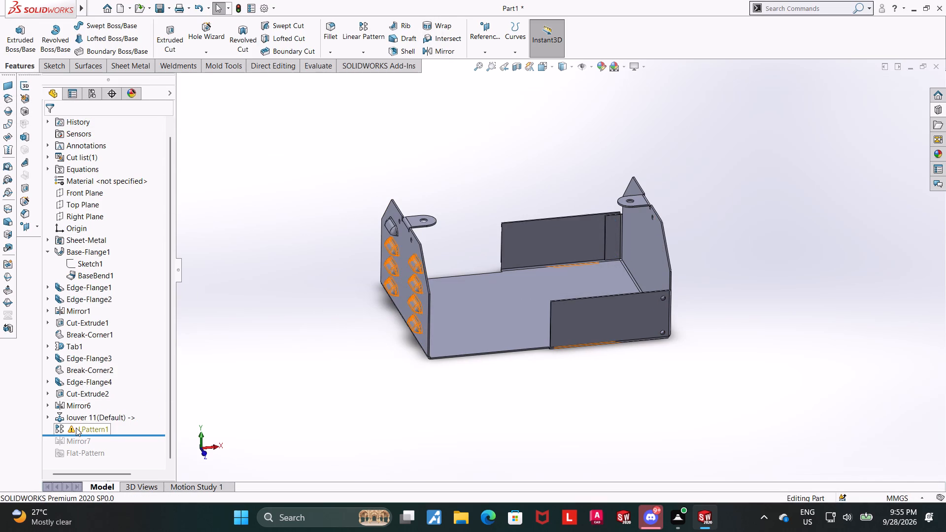
Examine the remaining half-length side flanges and the louvered end wall from several sides.
right_click(76, 428)
left_click(431, 406)
middle_click_drag(387, 380, 429, 365)
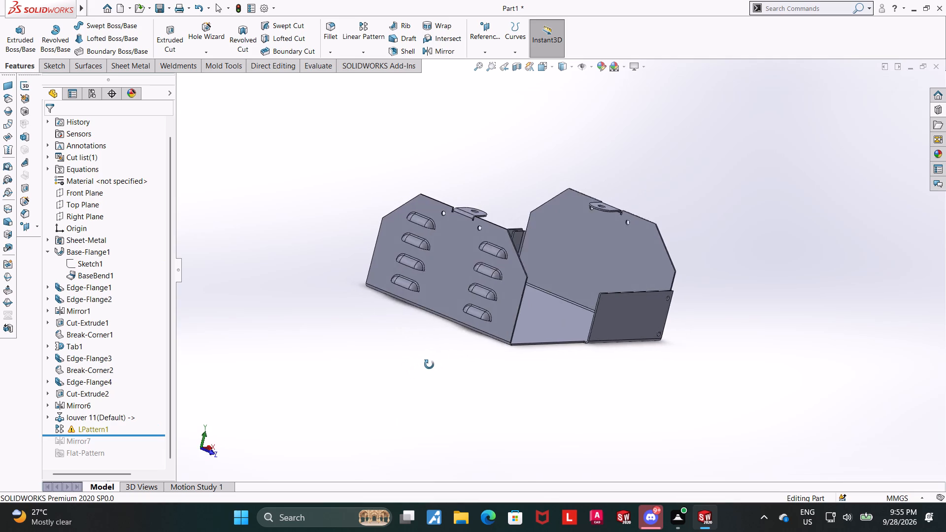
middle_click_drag(429, 365, 376, 369)
scroll(610, 232, "down", 1)
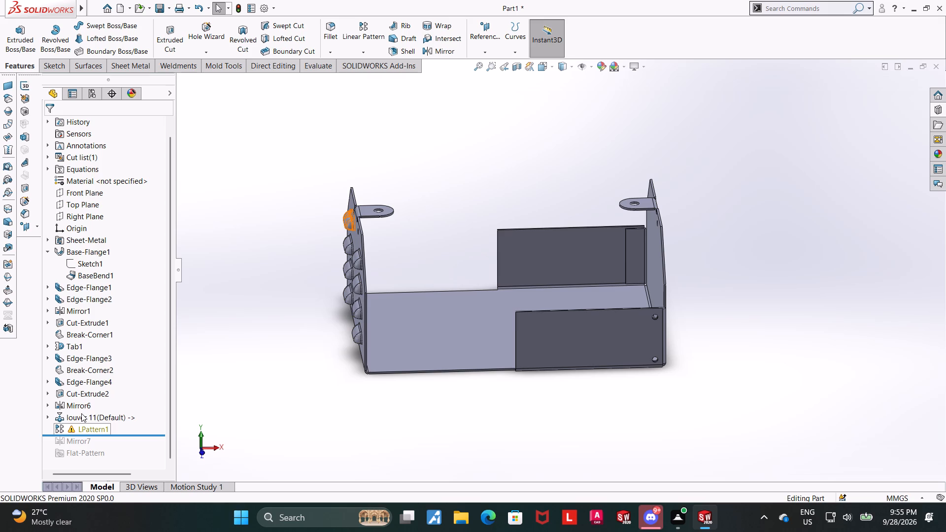
middle_click_drag(258, 366, 304, 338)
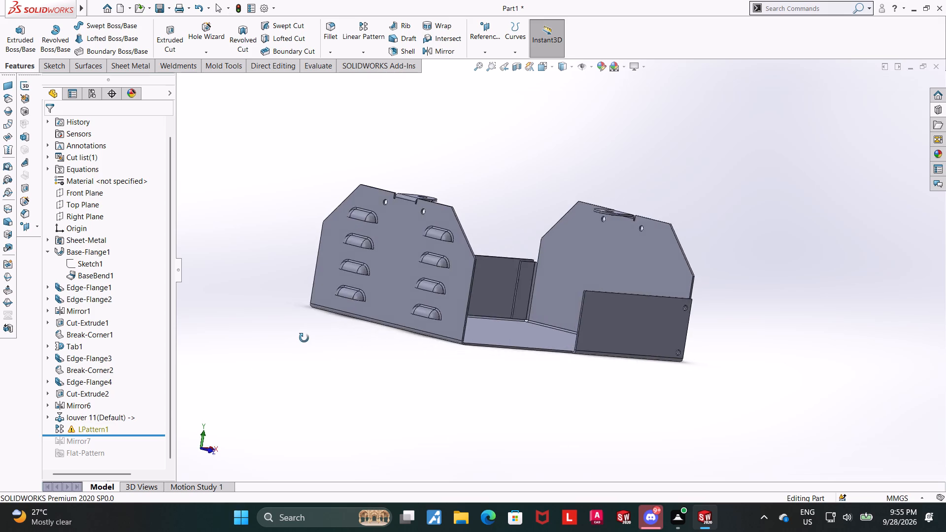
middle_click_drag(304, 338, 316, 375)
scroll(328, 288, "up", 4)
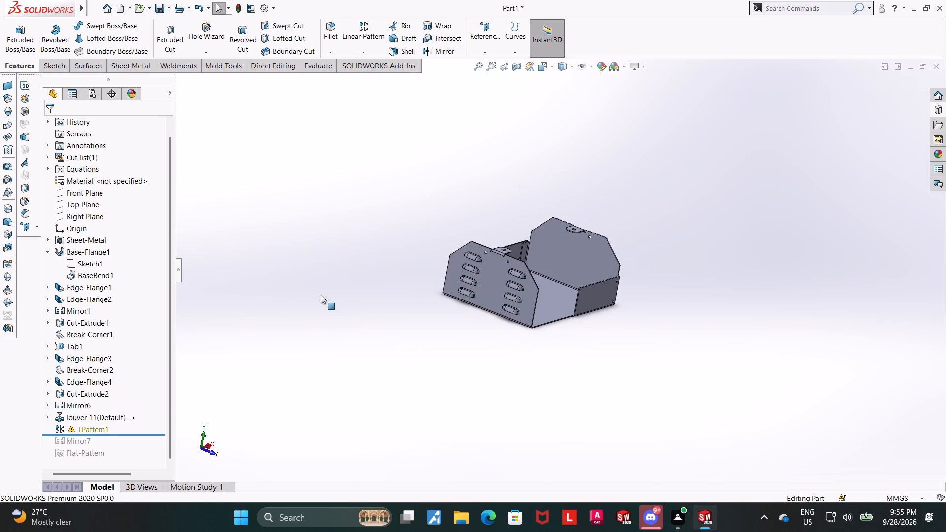
middle_click_drag(372, 310, 296, 321)
scroll(372, 310, "up", 1)
scroll(554, 273, "down", 6)
scroll(537, 287, "up", 3)
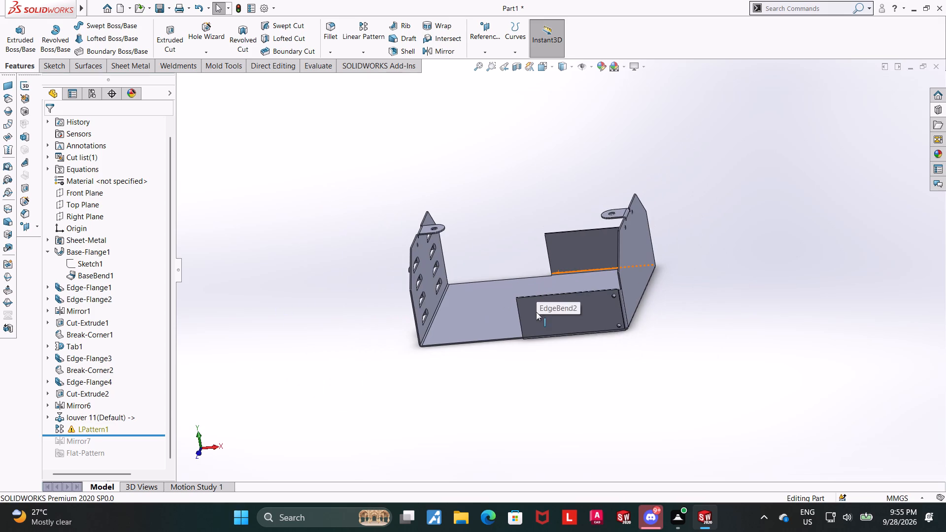
middle_click_drag(537, 312, 568, 324)
middle_click_drag(570, 314, 576, 314)
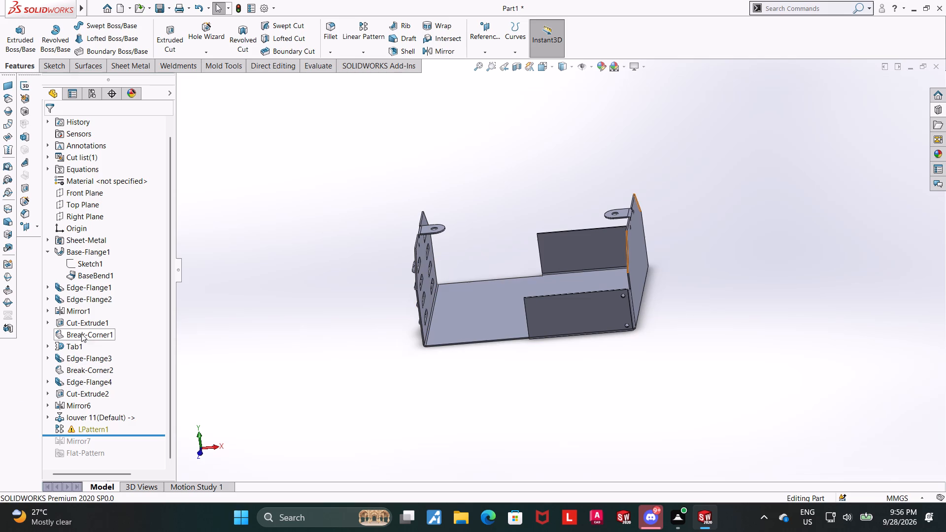
Delete the Edge-Flange1 feature that forms the half-length side flanges, continuing the rebuild past the LPattern1 error.
left_click(81, 289)
right_click(81, 289)
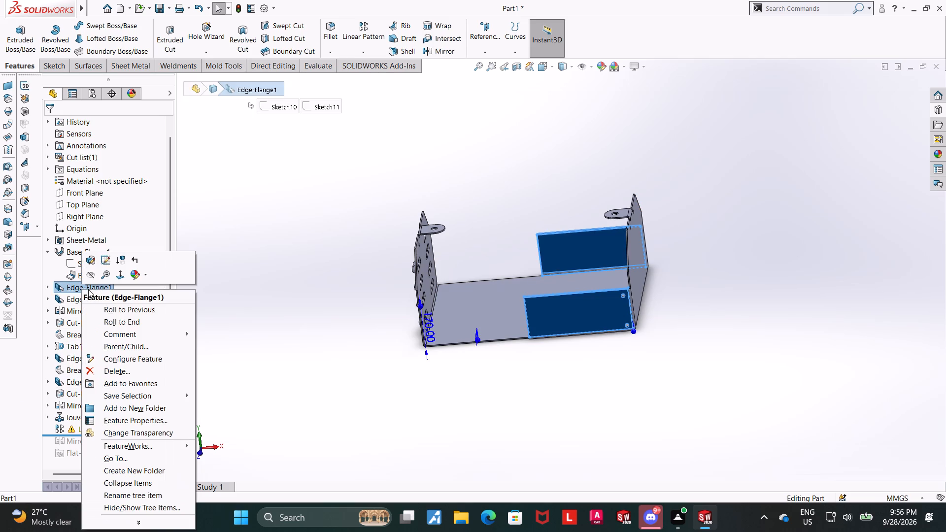
left_click(112, 371)
left_click(561, 190)
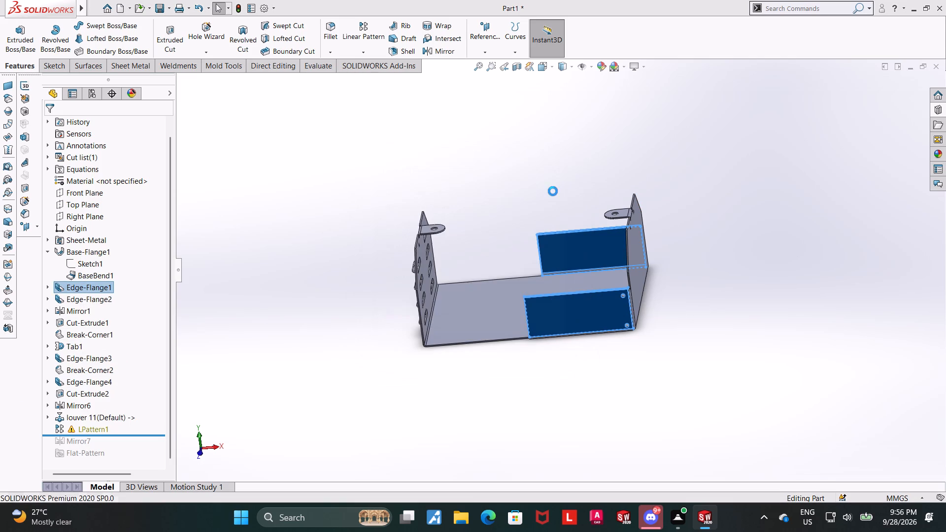
left_click(463, 266)
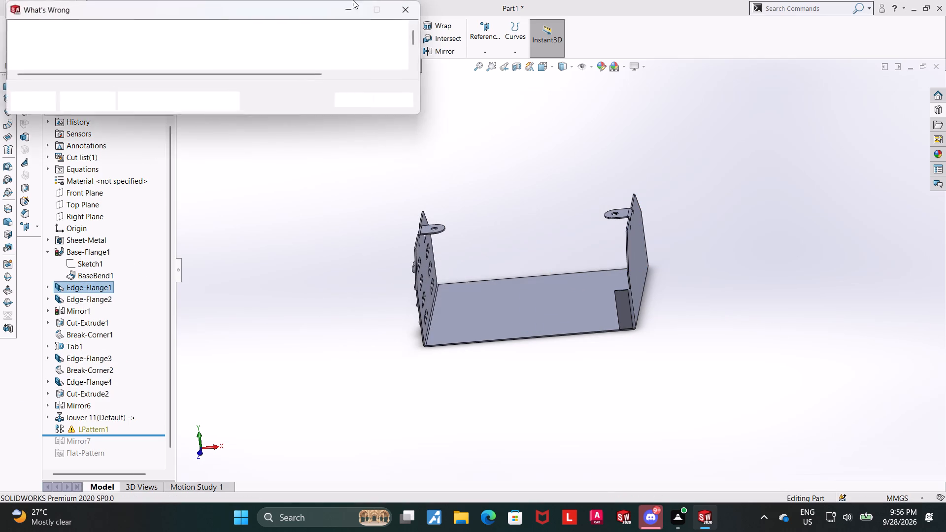
left_click(407, 12)
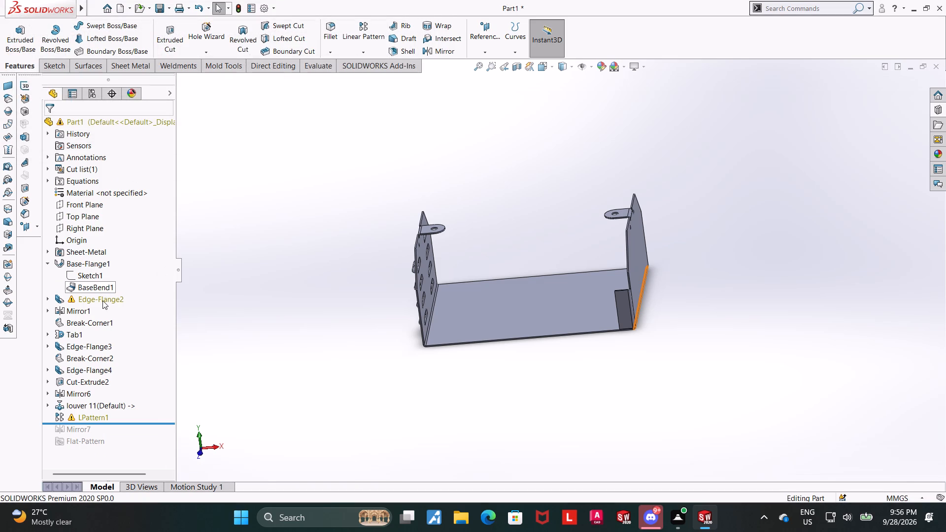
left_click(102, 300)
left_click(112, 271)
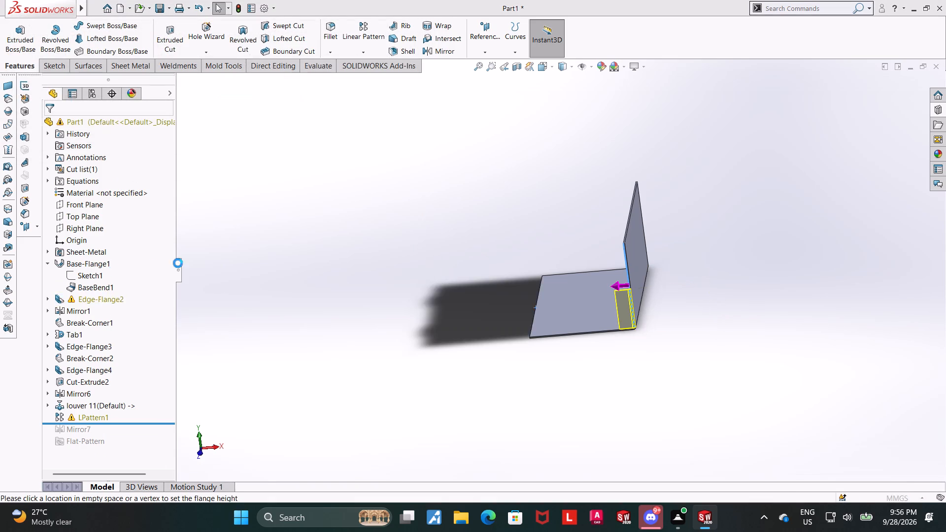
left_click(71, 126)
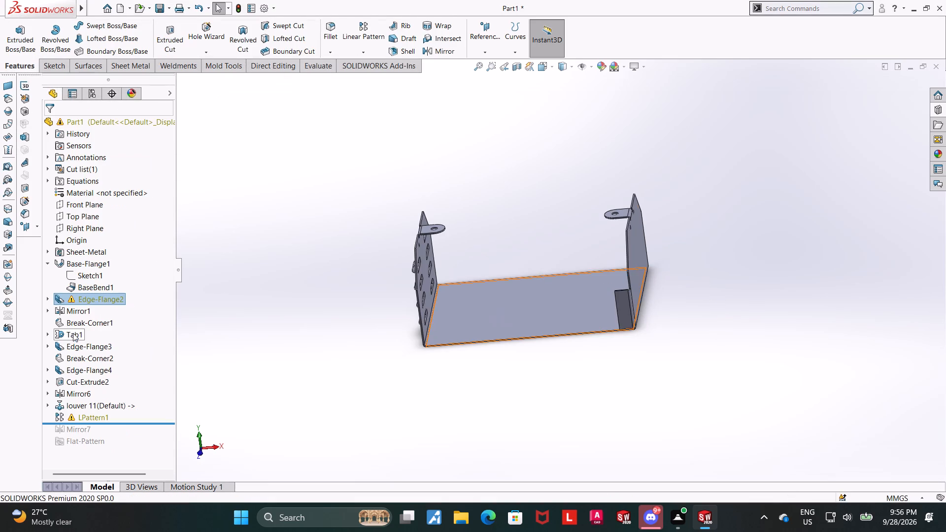
Delete the Edge-Flange2 feature at the end wall, continuing the rebuild past the LPattern1 error.
left_click(80, 297)
right_click(80, 297)
left_click(103, 377)
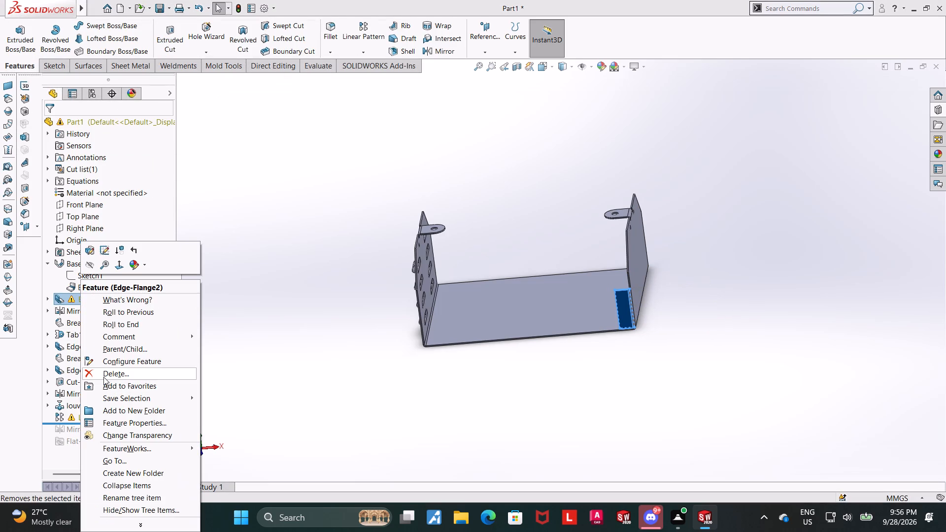
left_click(547, 199)
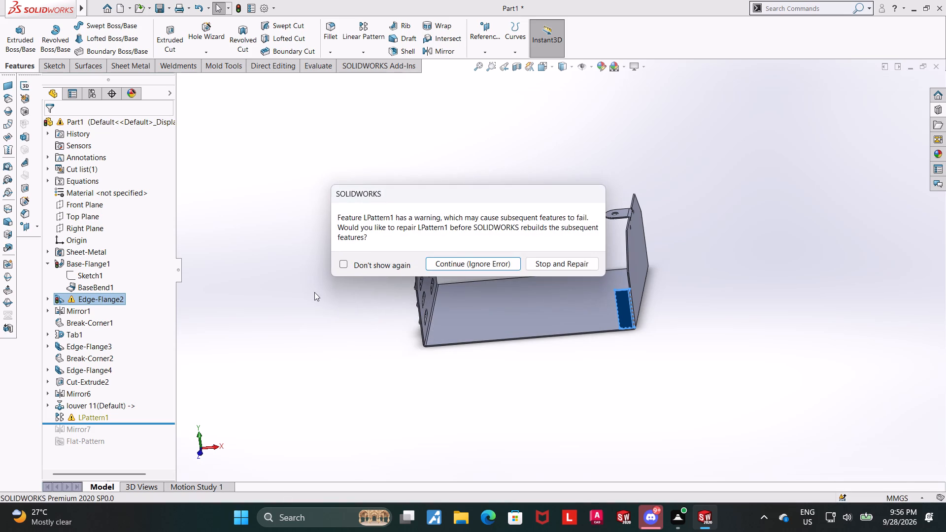
left_click(464, 264)
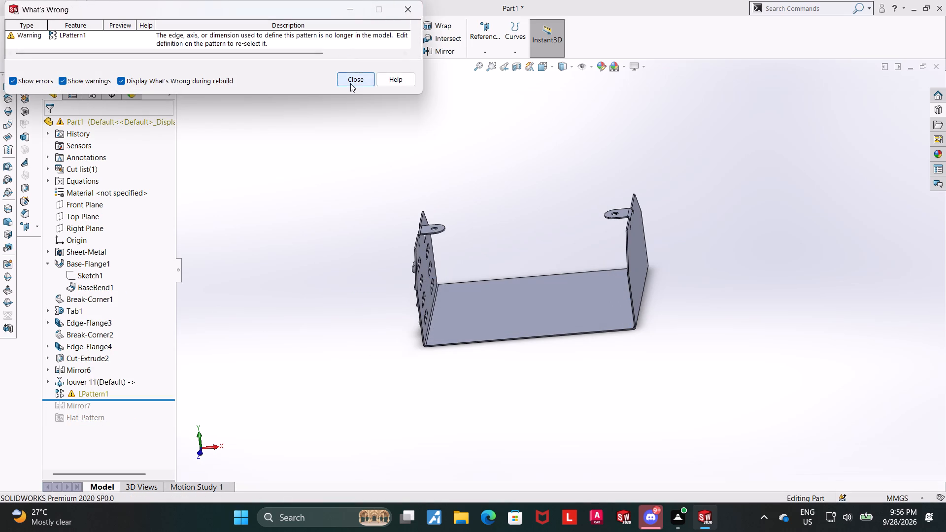
left_click(350, 83)
Examine the bare base and the two end walls from several sides after the side flanges' removal.
middle_click_drag(523, 357, 583, 341)
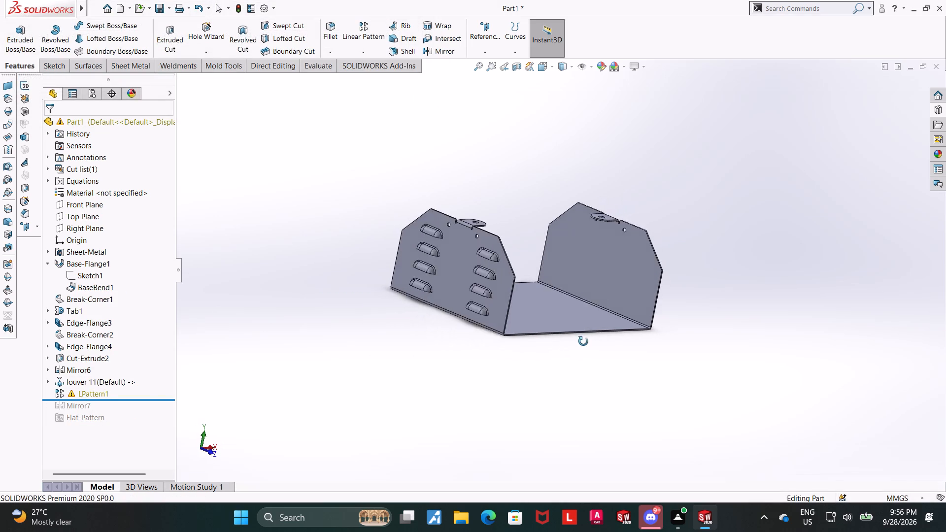
middle_click_drag(583, 341, 547, 343)
scroll(523, 321, "up", 1)
scroll(642, 315, "down", 2)
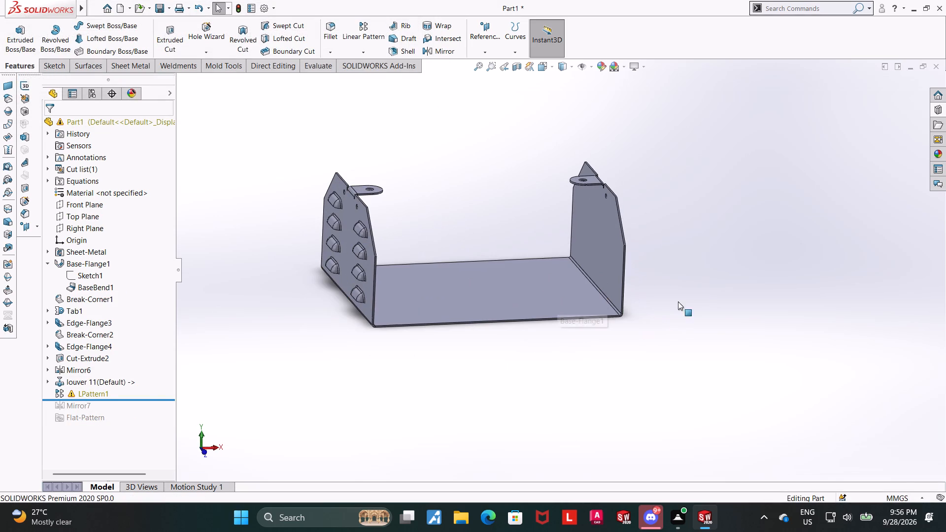
scroll(549, 278, "down", 1)
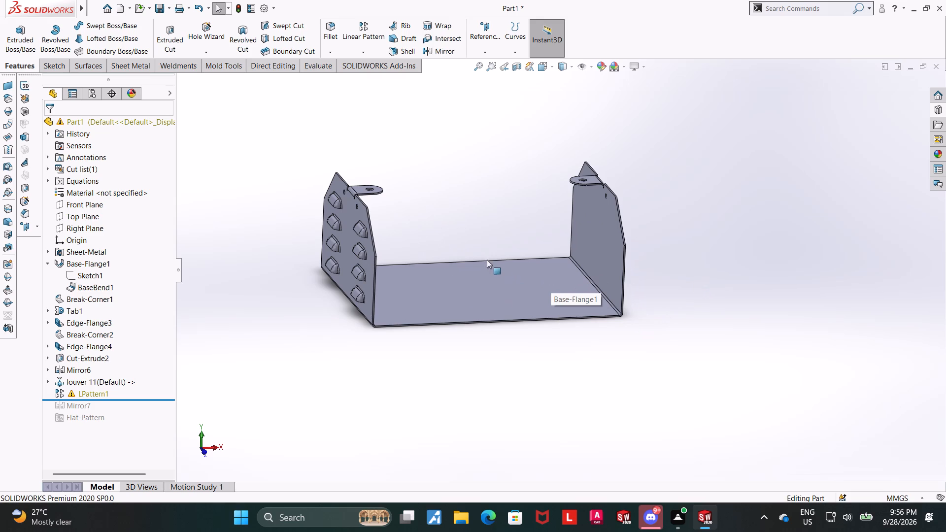
scroll(473, 298, "up", 1)
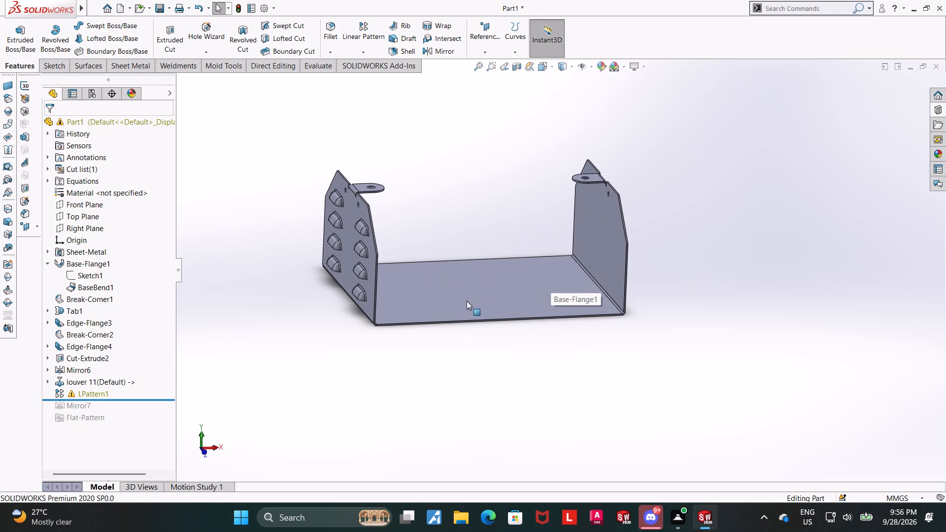
scroll(559, 265, "down", 3)
scroll(473, 244, "up", 2)
scroll(513, 231, "down", 2)
scroll(513, 231, "up", 2)
middle_click_drag(512, 232, 500, 247)
scroll(506, 266, "up", 3)
scroll(506, 266, "down", 3)
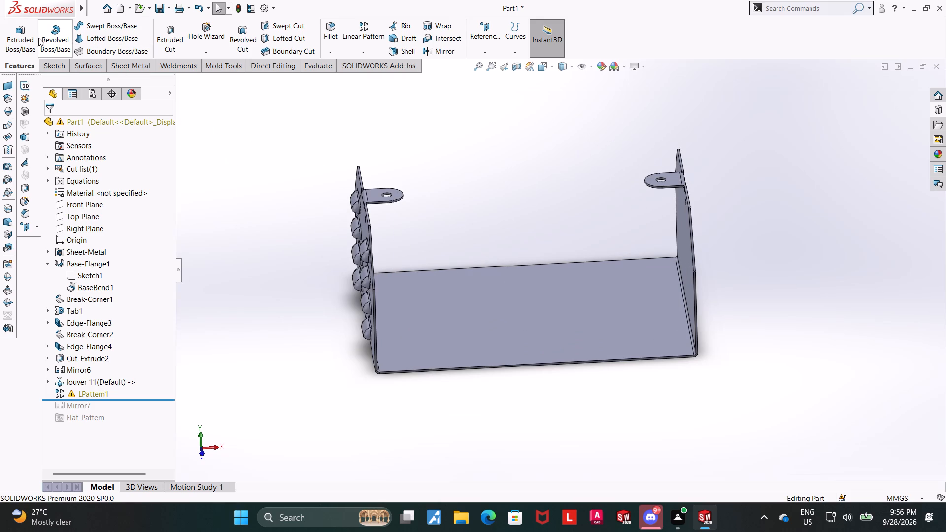
Start a 90° edge flange along the full front long edge of the base with a blind length of 170 mm.
left_click(27, 36)
key("Escape")
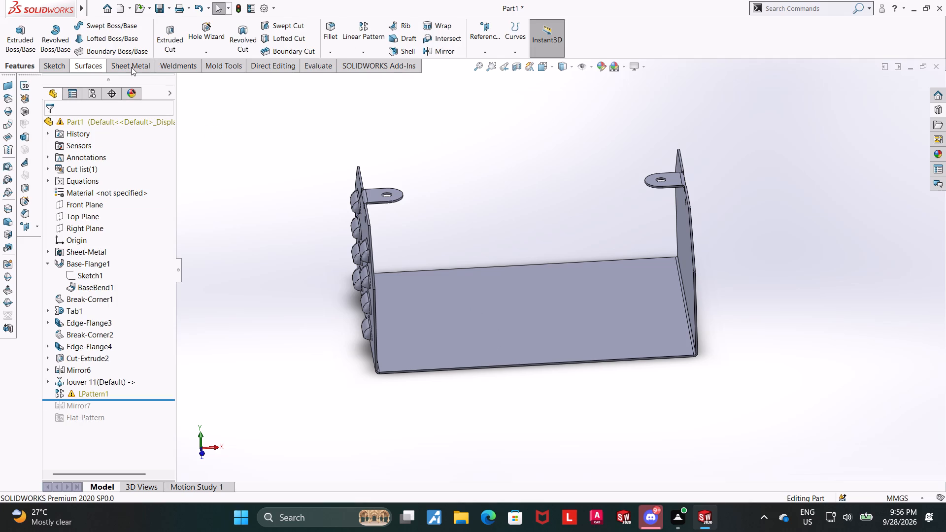
left_click(131, 67)
left_click(134, 26)
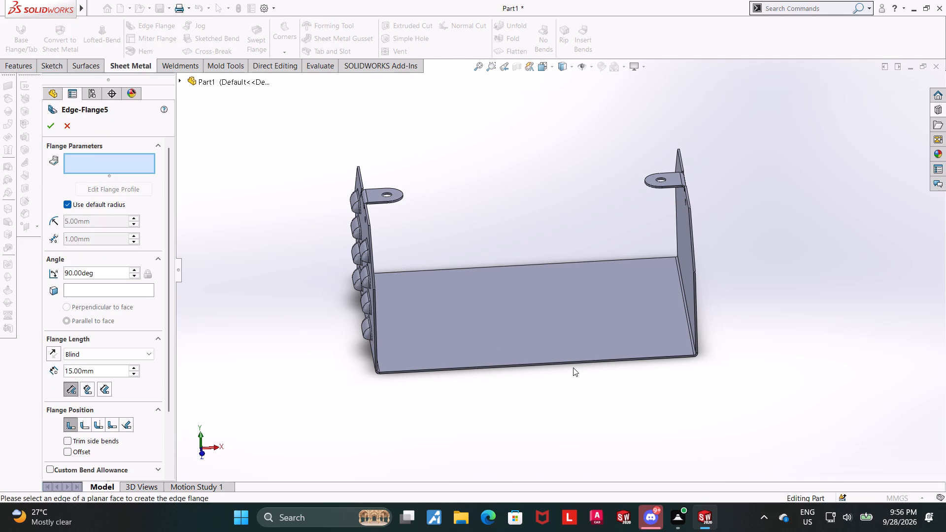
left_click(571, 362)
left_click(564, 288)
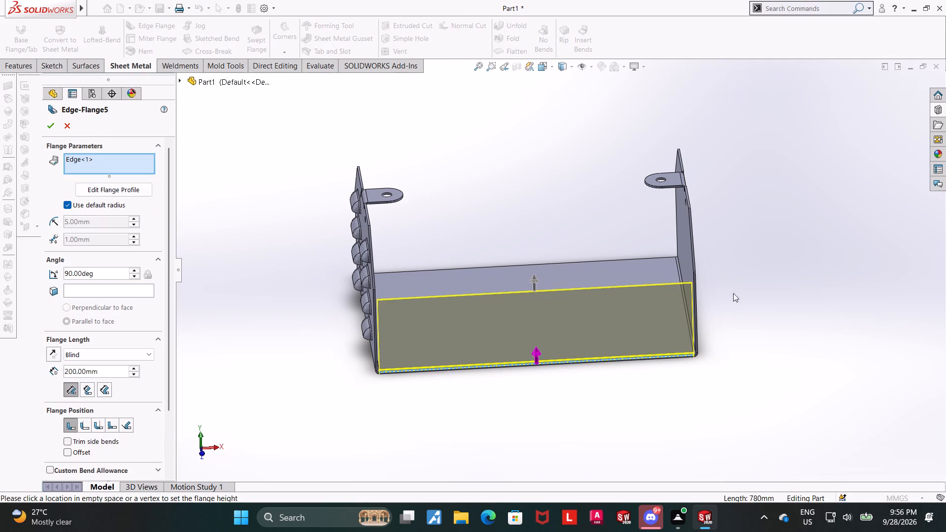
double_click(545, 74)
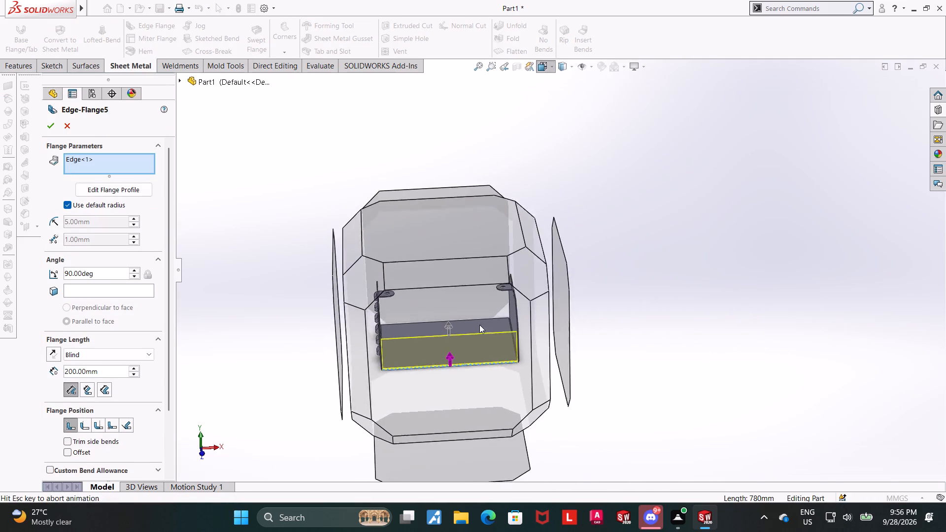
left_click(465, 334)
left_click_drag(111, 375, 0, 367)
type("170")
key("Return")
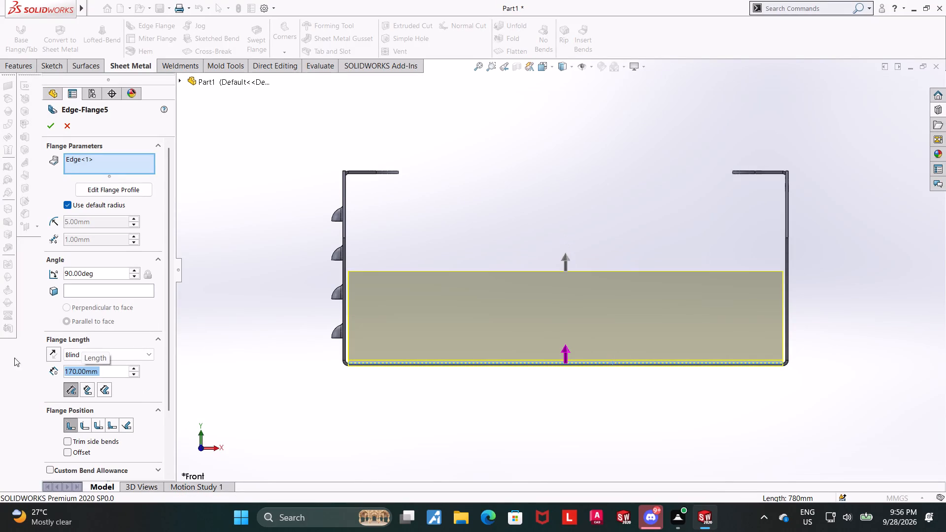
Complete the 170 mm edge flange on the front long edge with the Bend Outside position and a 6 mm blind offset.
left_click(102, 427)
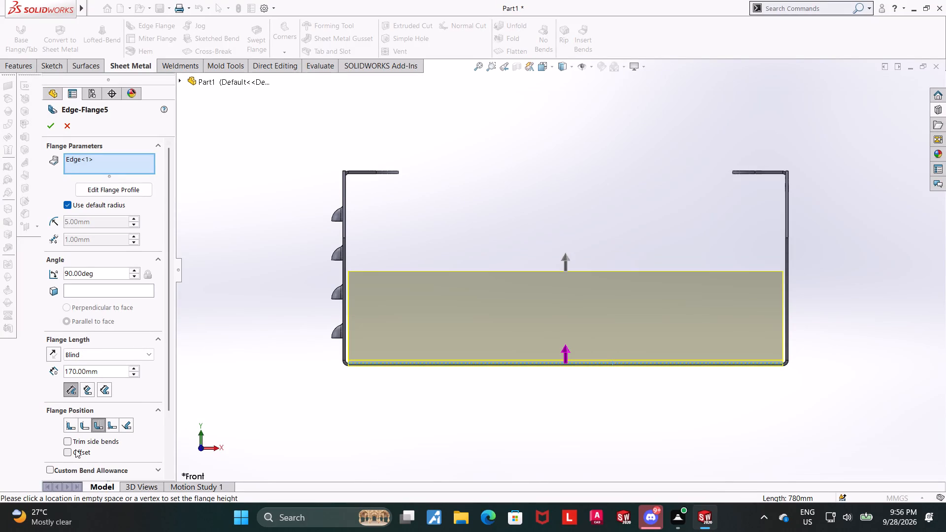
left_click(70, 450)
left_click_drag(167, 369, 184, 436)
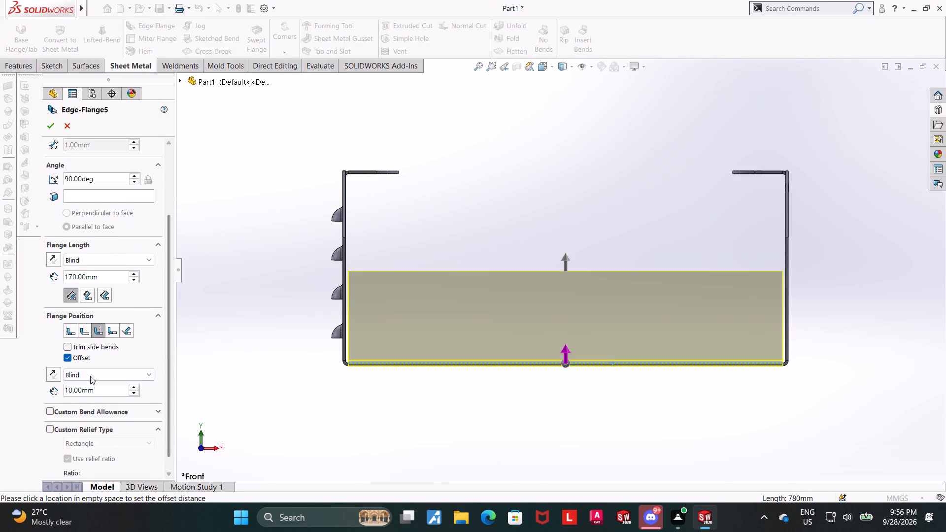
left_click_drag(113, 386, 14, 395)
key("6")
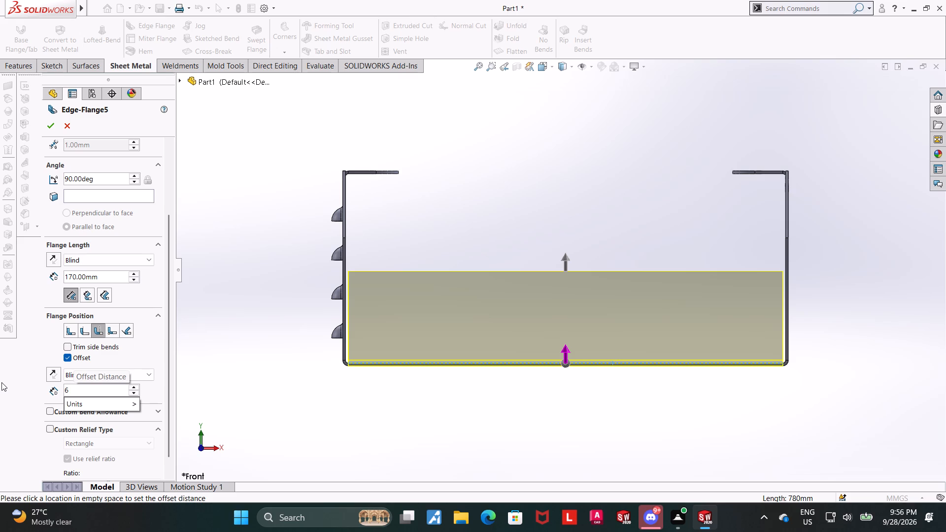
key("Return")
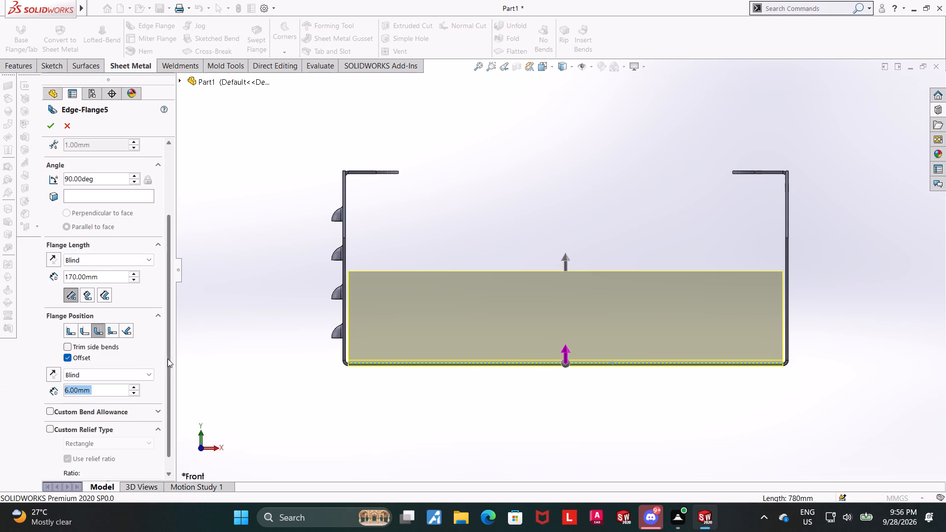
left_click_drag(168, 359, 168, 248)
middle_click_drag(269, 296, 274, 320)
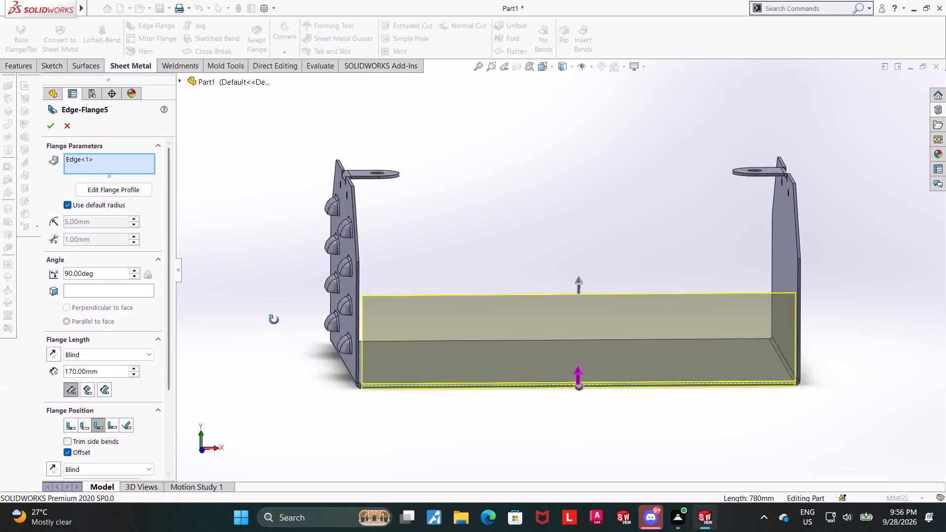
middle_click_drag(274, 320, 352, 338)
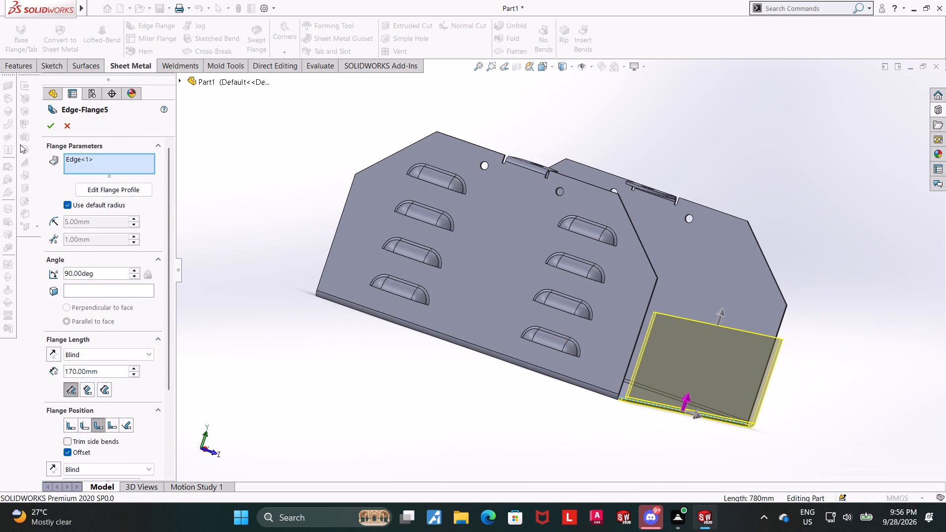
left_click(47, 127)
scroll(391, 267, "up", 1)
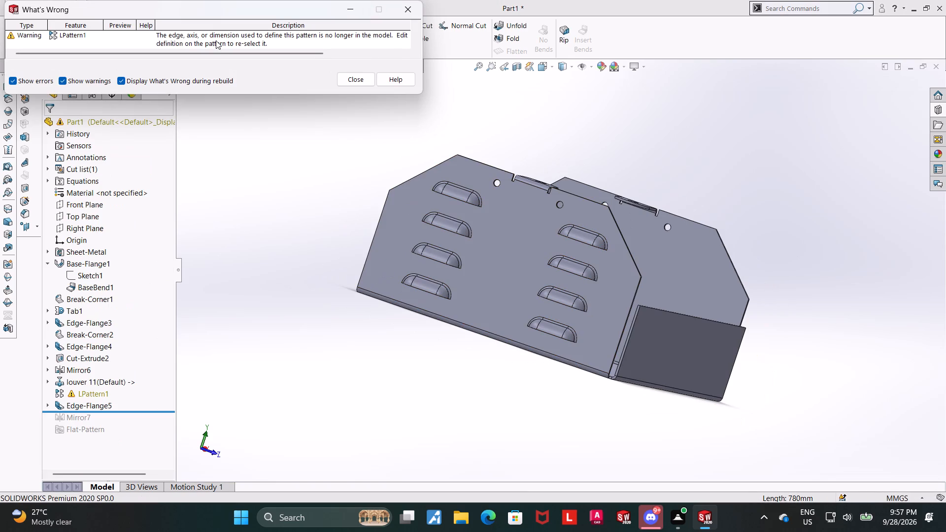
left_click(356, 76)
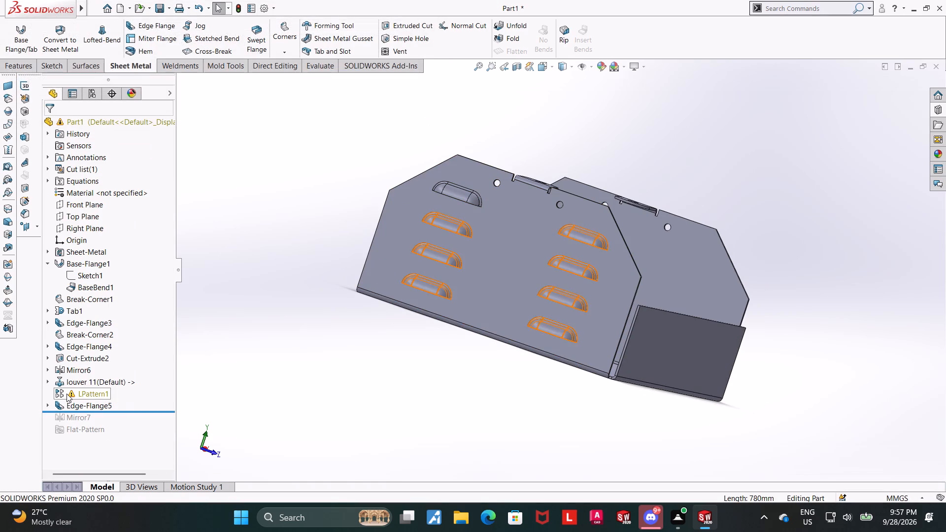
Delete the LPattern1 louver pattern together with its dependent Mirror7 feature.
right_click(67, 394)
left_click(89, 375)
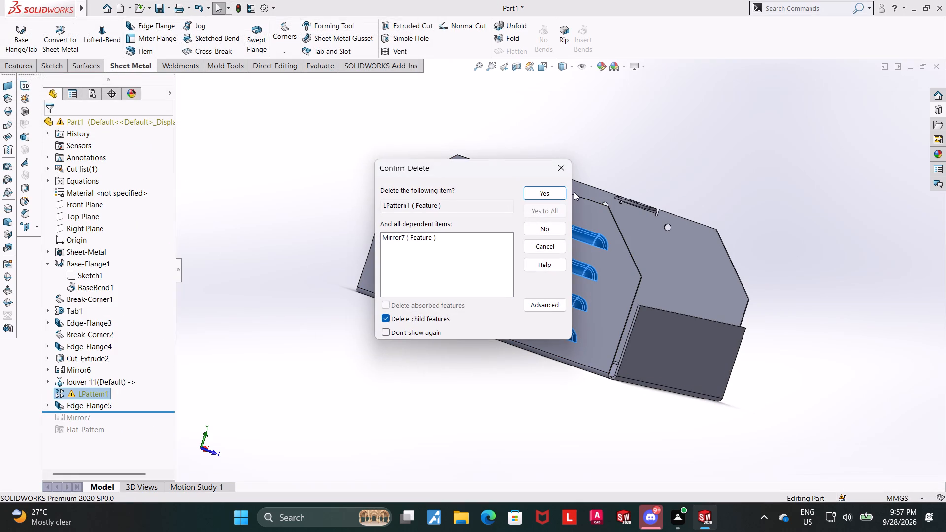
left_click(565, 188)
Examine the front side flange and the remaining single louver on the end wall from several sides.
scroll(673, 247, "up", 4)
middle_click_drag(695, 248, 678, 258)
left_click(688, 249)
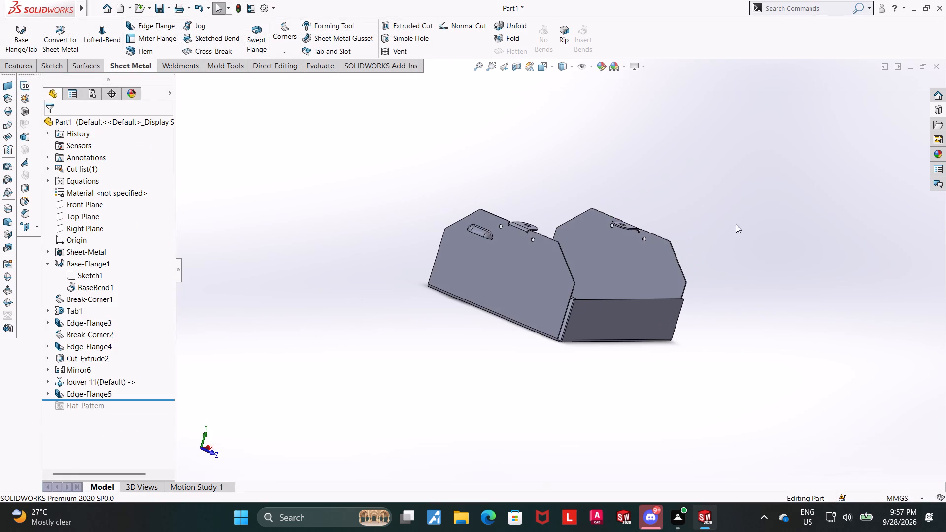
middle_click_drag(726, 241, 695, 311)
scroll(684, 299, "up", 1)
scroll(684, 299, "down", 4)
scroll(634, 297, "up", 4)
middle_click_drag(511, 279, 538, 261)
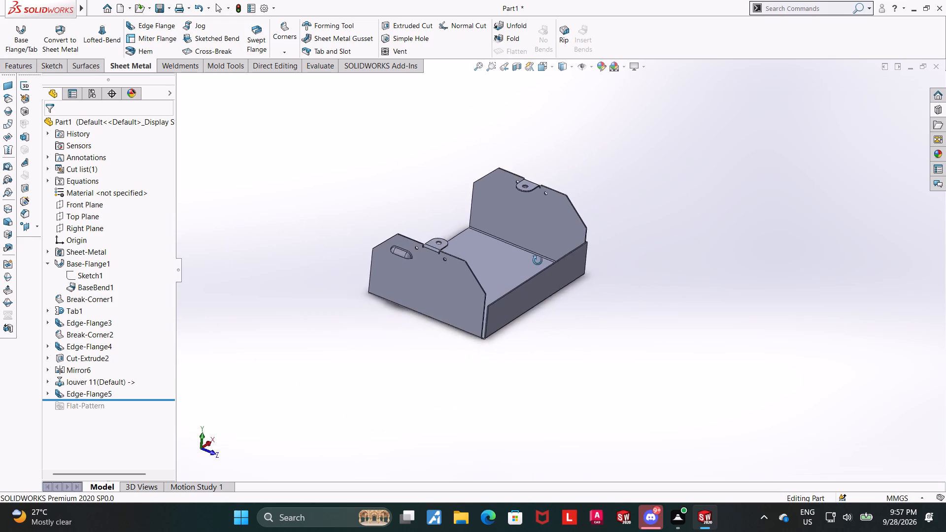
middle_click_drag(538, 261, 562, 312)
left_click(565, 281)
scroll(533, 257, "down", 1)
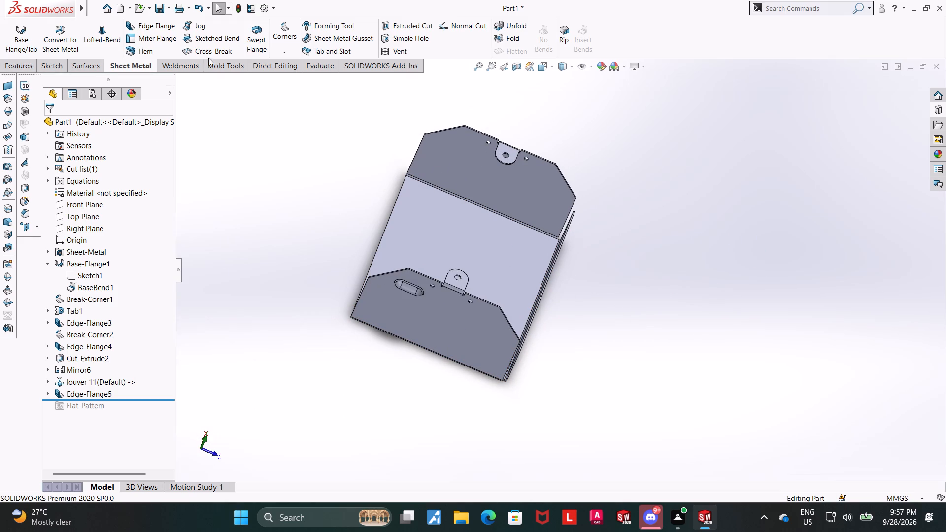
Mirror the Edge-Flange5 side flange about the Front Plane to the opposite long edge of the base.
left_click(30, 66)
left_click(443, 51)
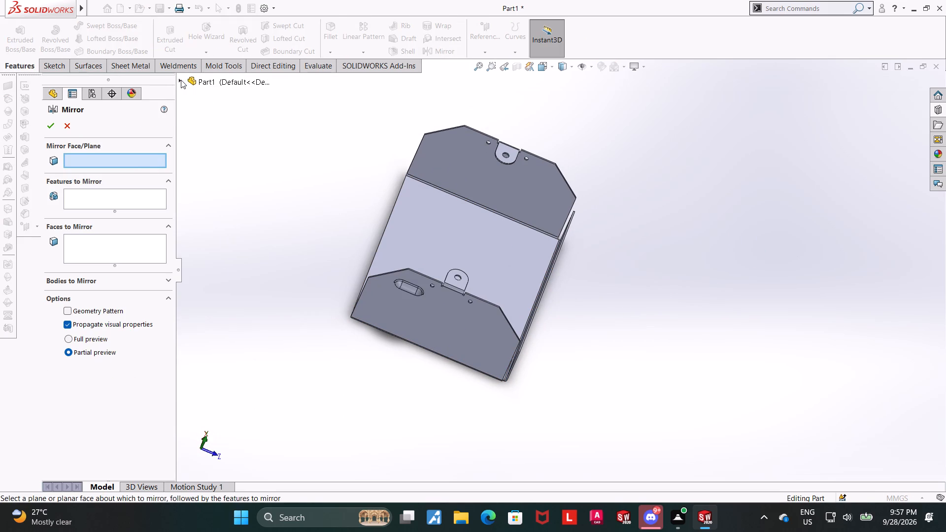
left_click(181, 80)
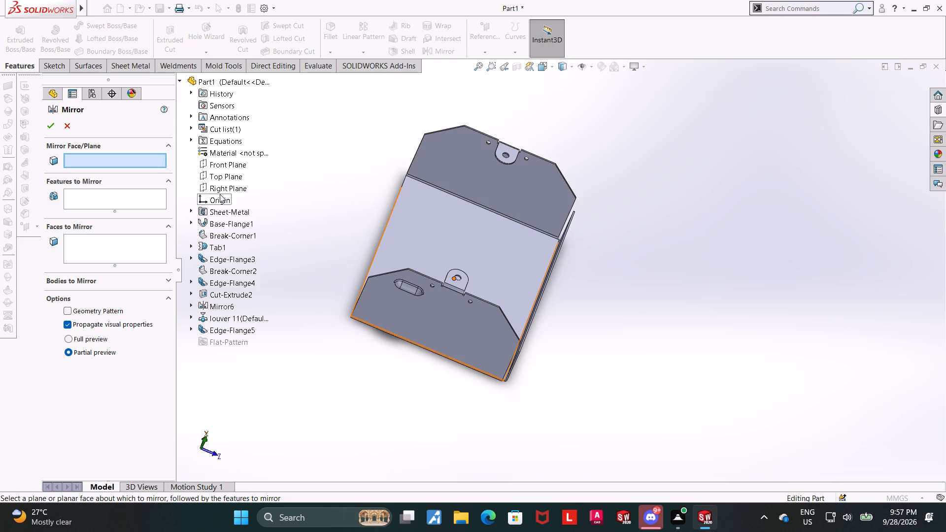
left_click(223, 165)
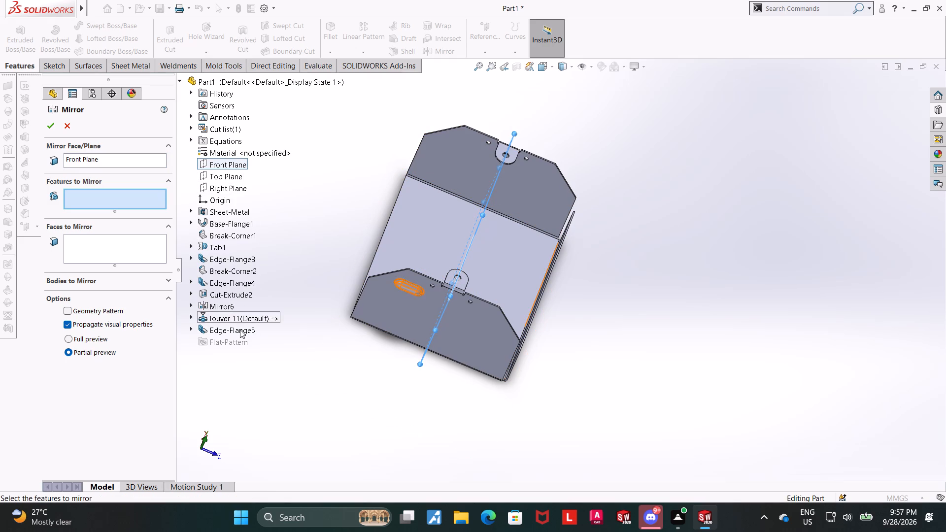
left_click(236, 333)
left_click(44, 128)
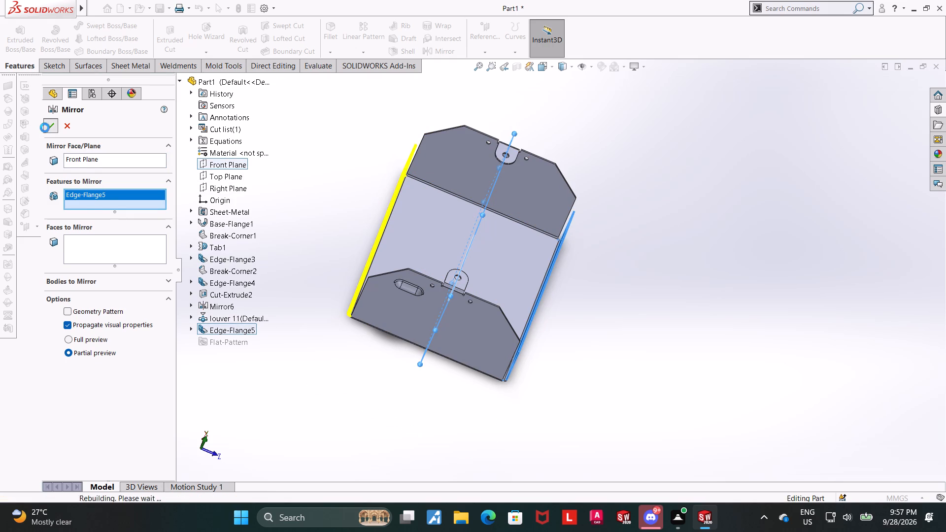
left_click(659, 299)
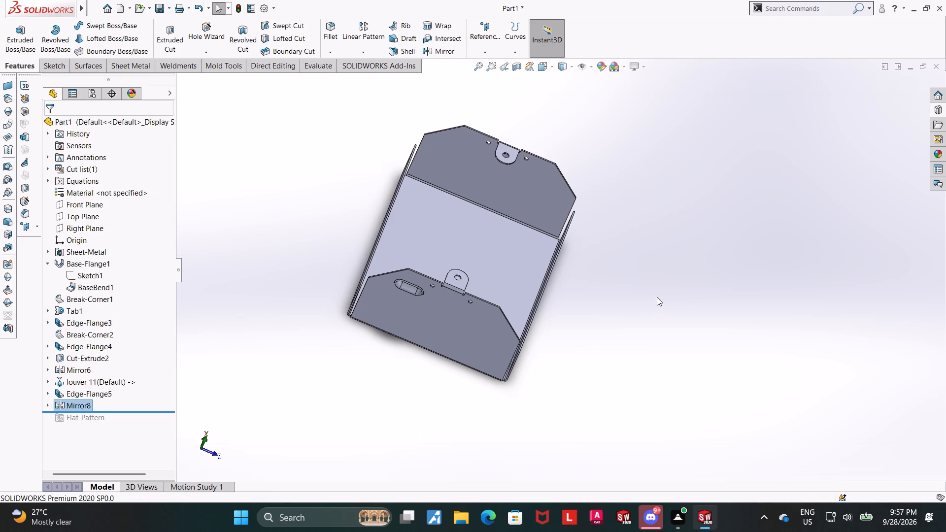
Examine both full-length side flanges and the corner gaps where they meet the end walls.
scroll(605, 279, "down", 3)
middle_click_drag(499, 161, 494, 134)
scroll(494, 136, "up", 6)
scroll(478, 178, "down", 3)
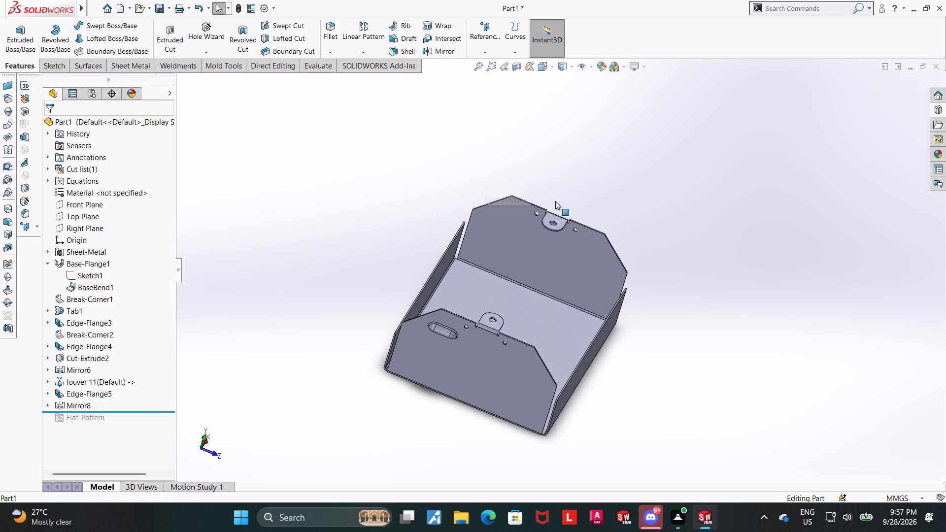
middle_click_drag(673, 357, 650, 357)
scroll(648, 289, "down", 6)
middle_click_drag(649, 303, 665, 311)
scroll(666, 311, "up", 7)
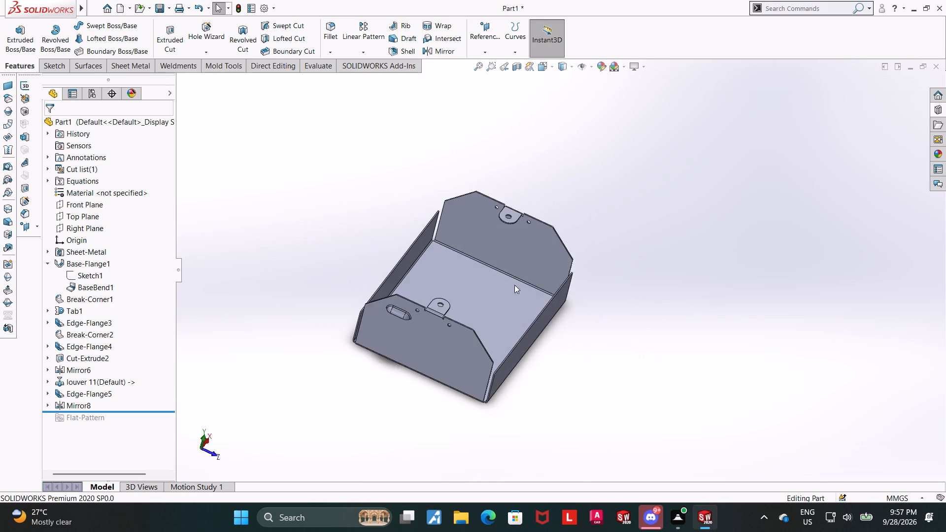
scroll(447, 269, "down", 11)
scroll(500, 181, "up", 11)
middle_click(500, 181)
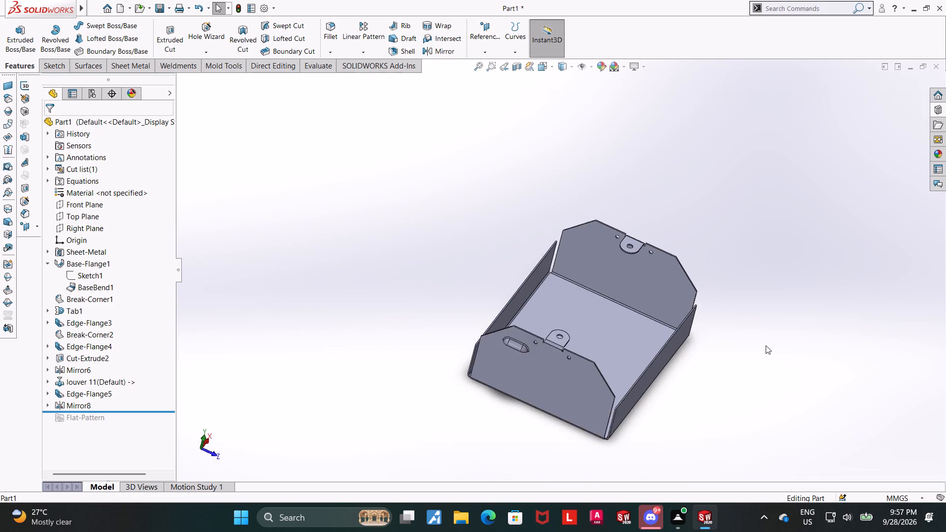
middle_click_drag(708, 343, 574, 384)
scroll(605, 379, "down", 4)
scroll(639, 303, "down", 4)
scroll(627, 321, "up", 4)
middle_click_drag(628, 332, 637, 336)
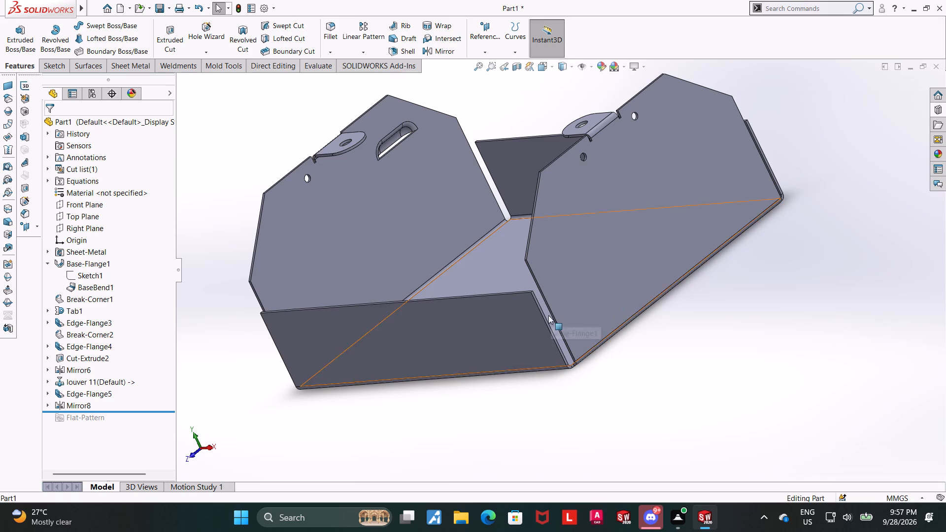
Start a 90° edge flange on the end wall's upright edge beside the side flange, directed inward with a blind length of about 78 mm.
middle_click_drag(658, 334, 743, 375)
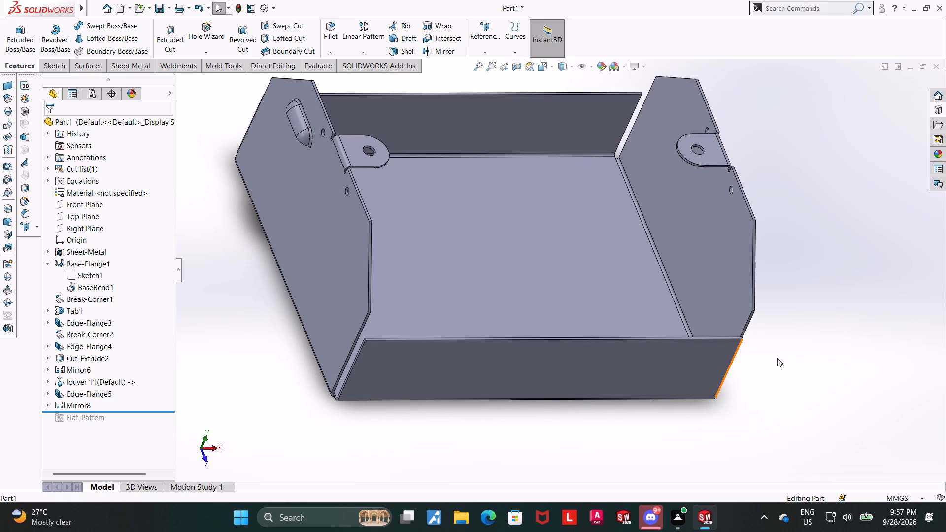
middle_click_drag(754, 345, 734, 347)
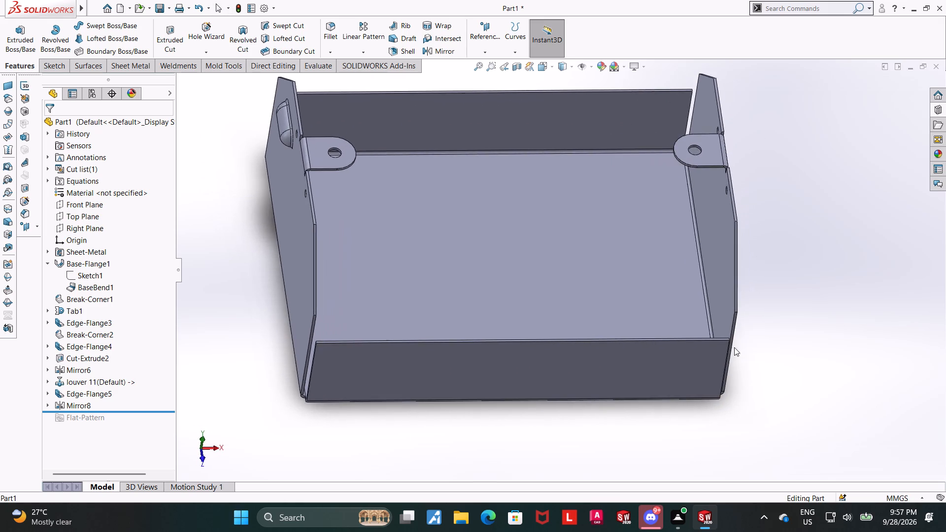
middle_click_drag(734, 347, 735, 347)
scroll(750, 330, "down", 3)
middle_click_drag(742, 344, 720, 344)
scroll(706, 348, "down", 3)
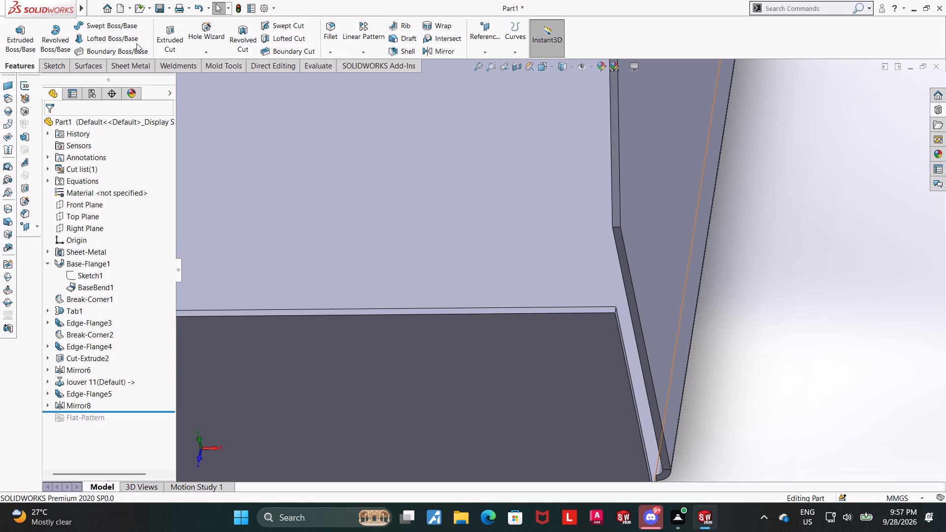
left_click(145, 67)
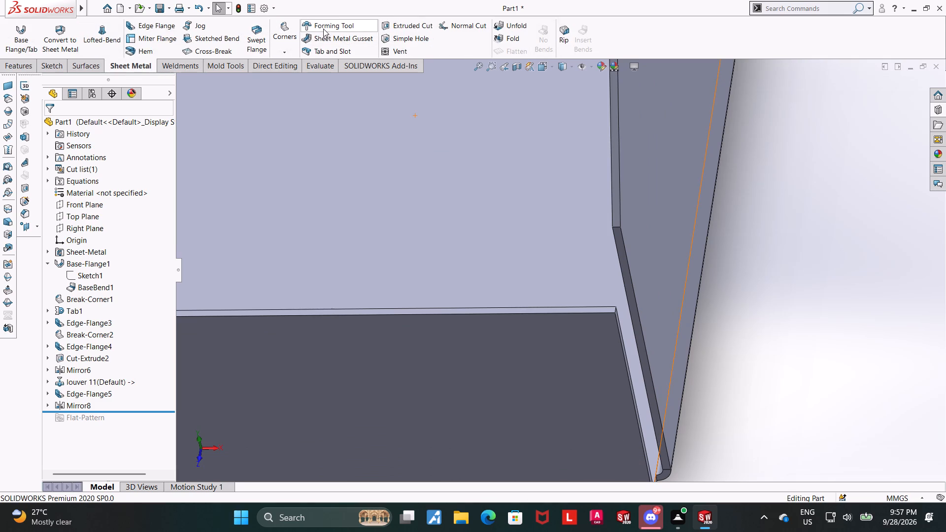
left_click(148, 22)
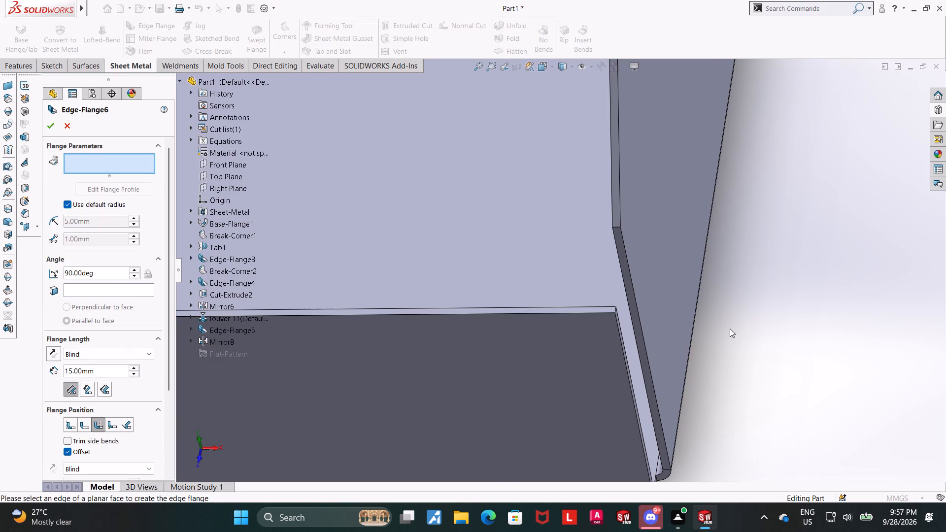
left_click(649, 402)
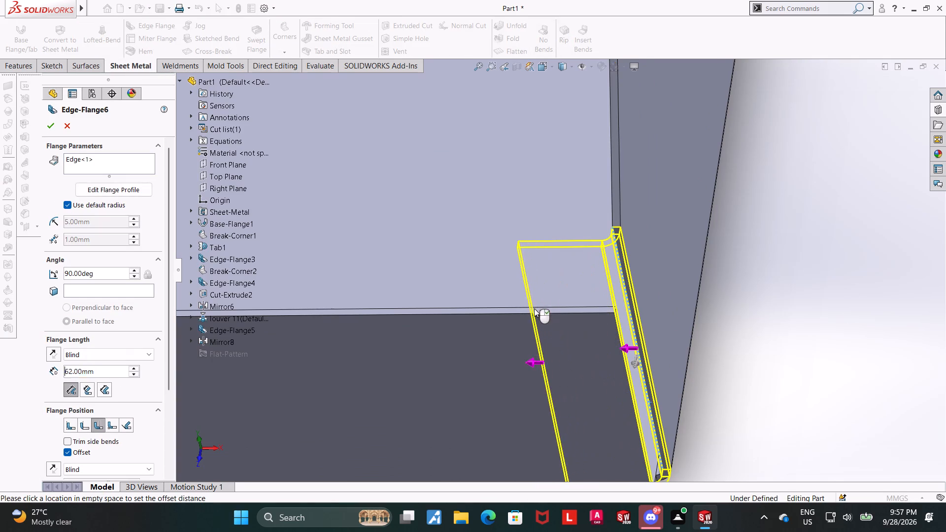
left_click(508, 319)
Open the profile sketch of the new corner edge flange for editing, viewed square to the side flange.
scroll(720, 350, "up", 3)
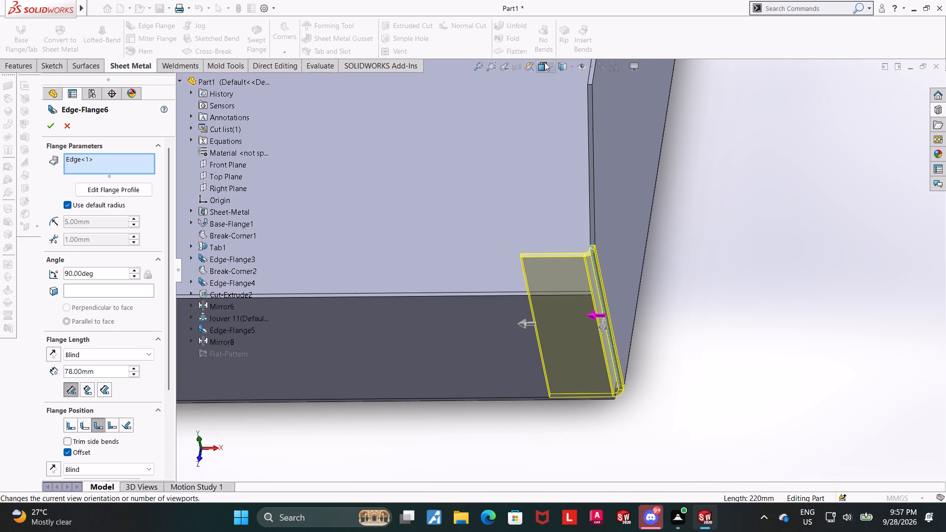
left_click(544, 62)
left_click(471, 398)
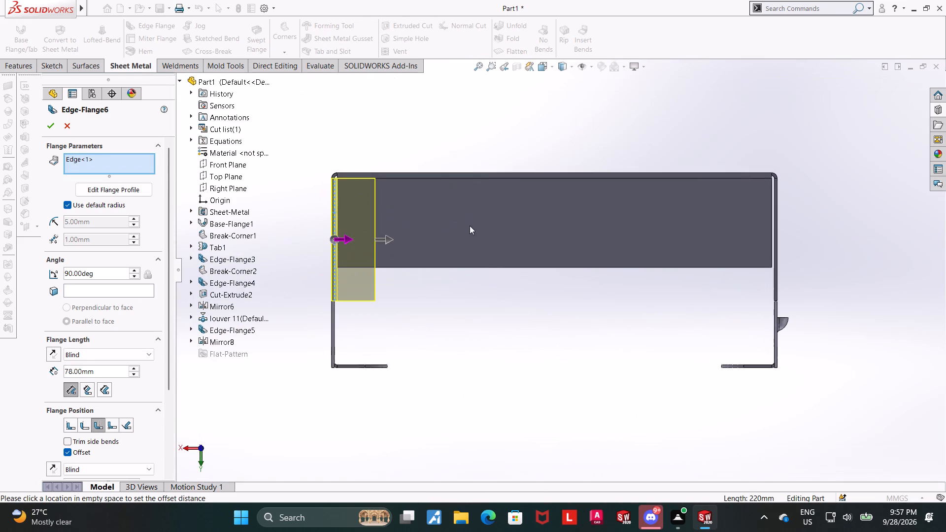
scroll(458, 228, "up", 3)
scroll(455, 236, "down", 3)
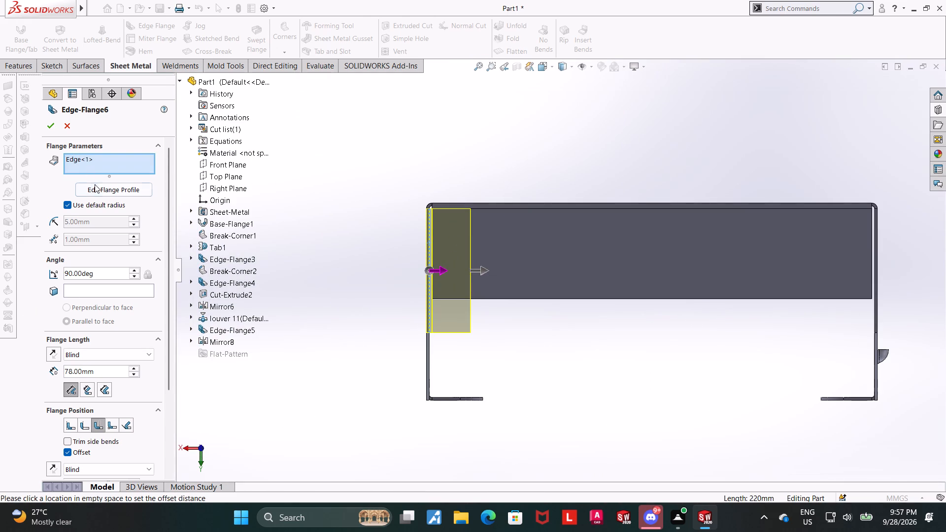
left_click(104, 191)
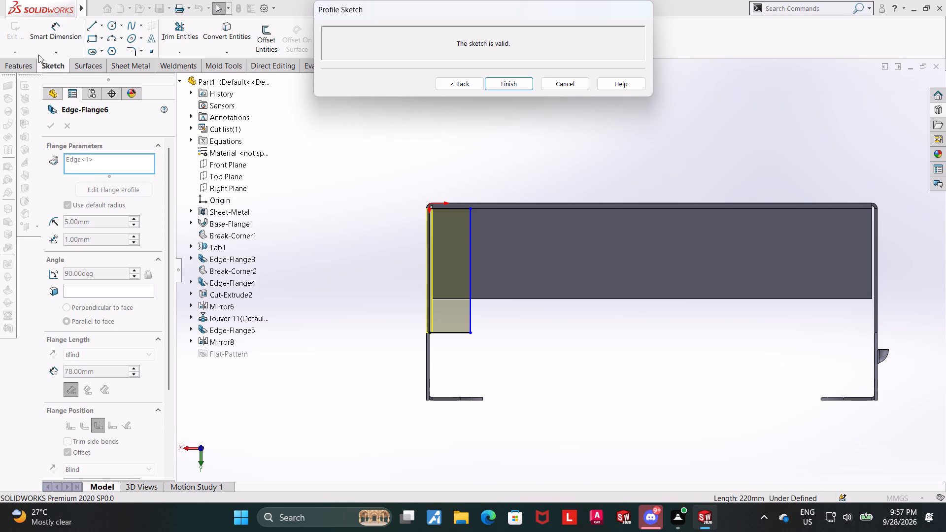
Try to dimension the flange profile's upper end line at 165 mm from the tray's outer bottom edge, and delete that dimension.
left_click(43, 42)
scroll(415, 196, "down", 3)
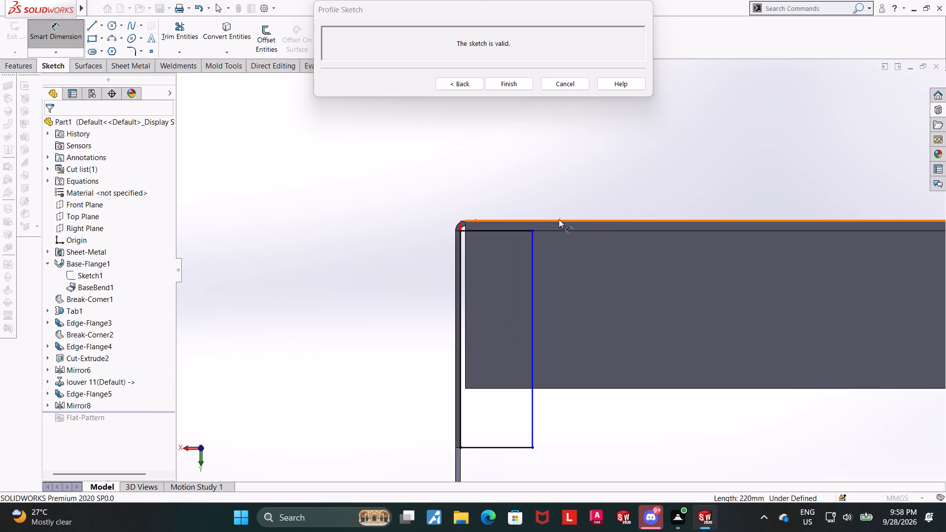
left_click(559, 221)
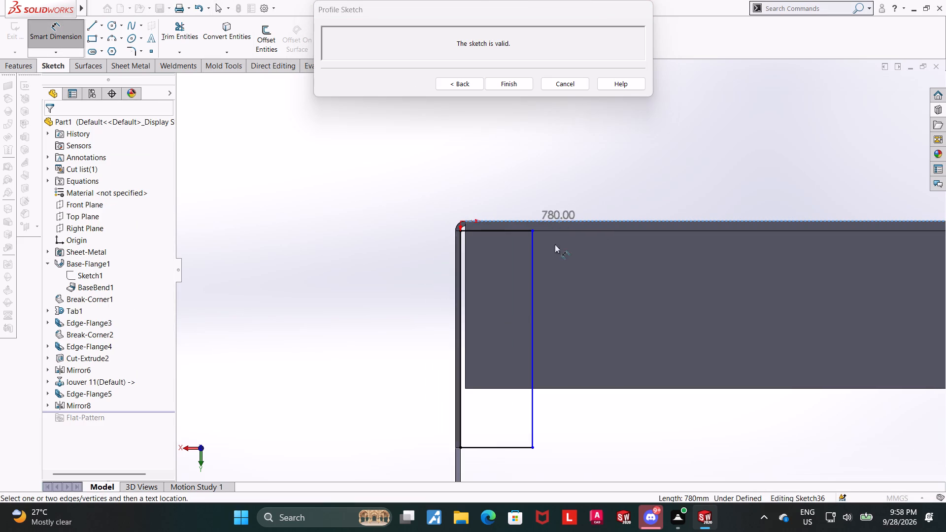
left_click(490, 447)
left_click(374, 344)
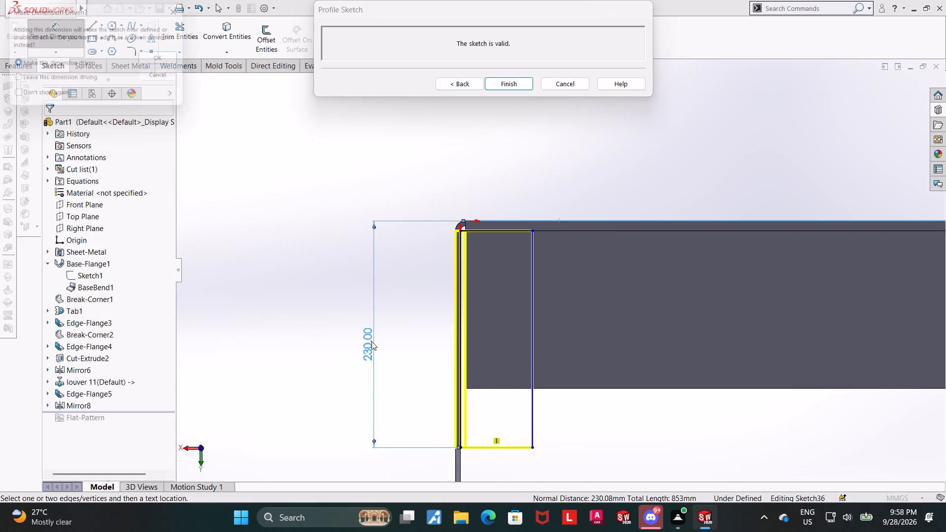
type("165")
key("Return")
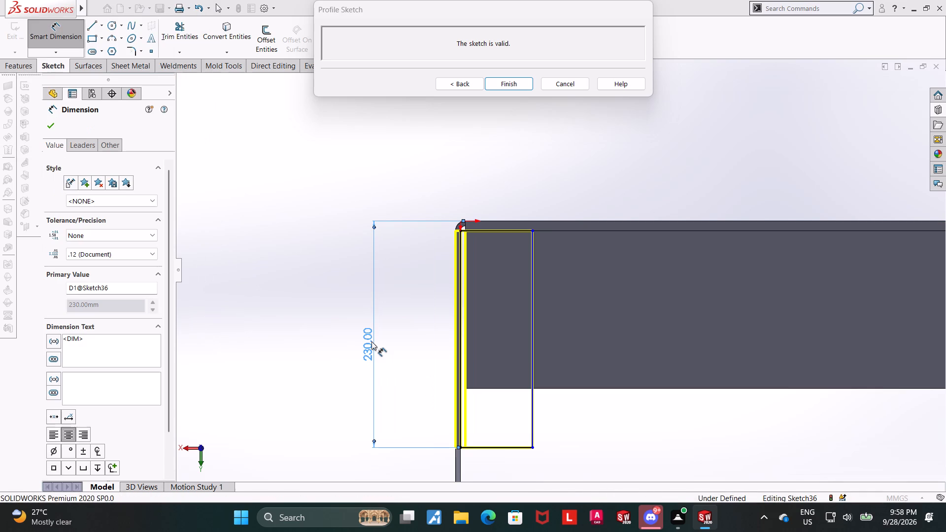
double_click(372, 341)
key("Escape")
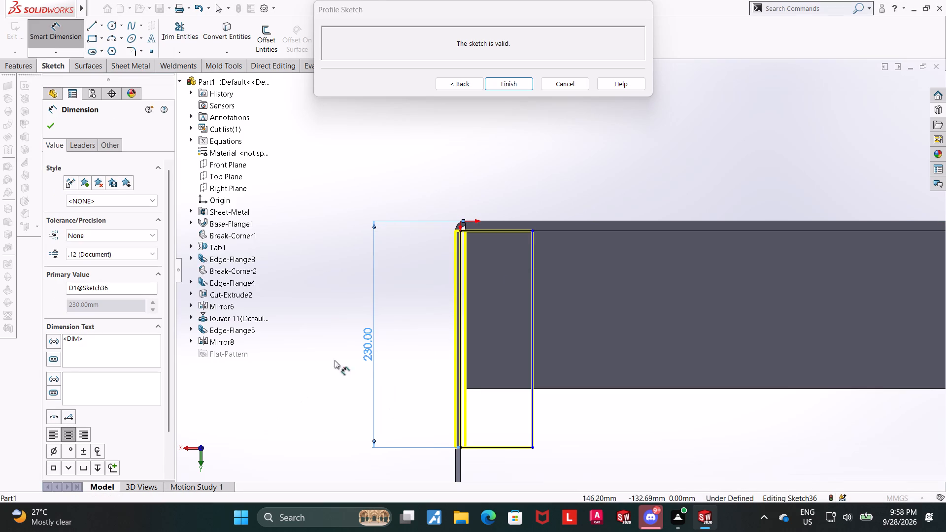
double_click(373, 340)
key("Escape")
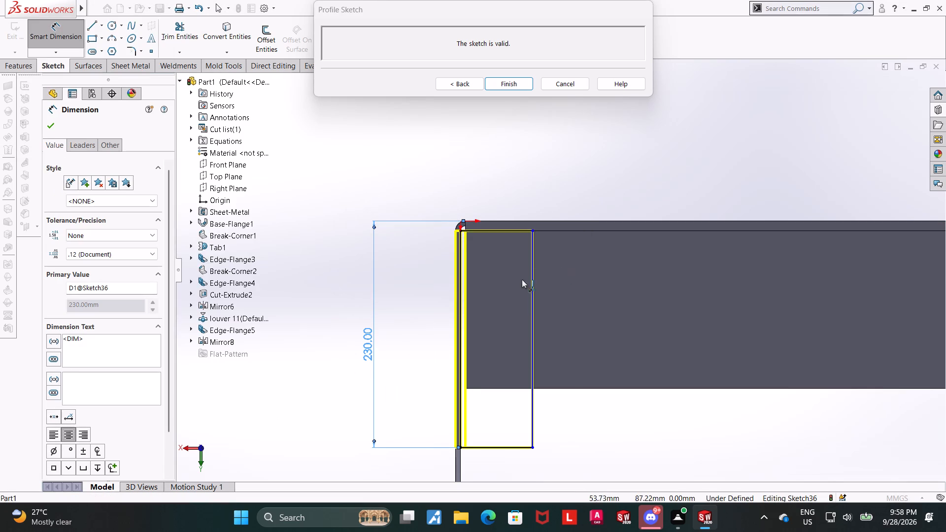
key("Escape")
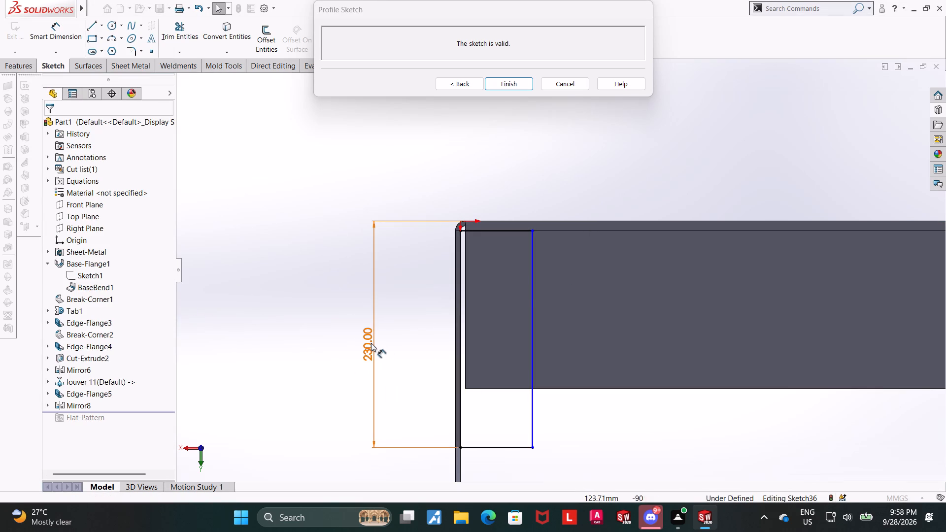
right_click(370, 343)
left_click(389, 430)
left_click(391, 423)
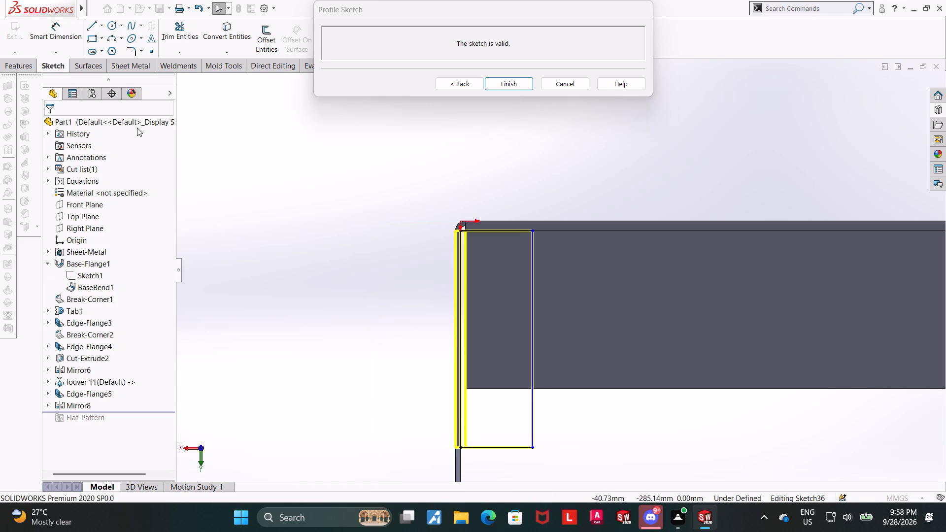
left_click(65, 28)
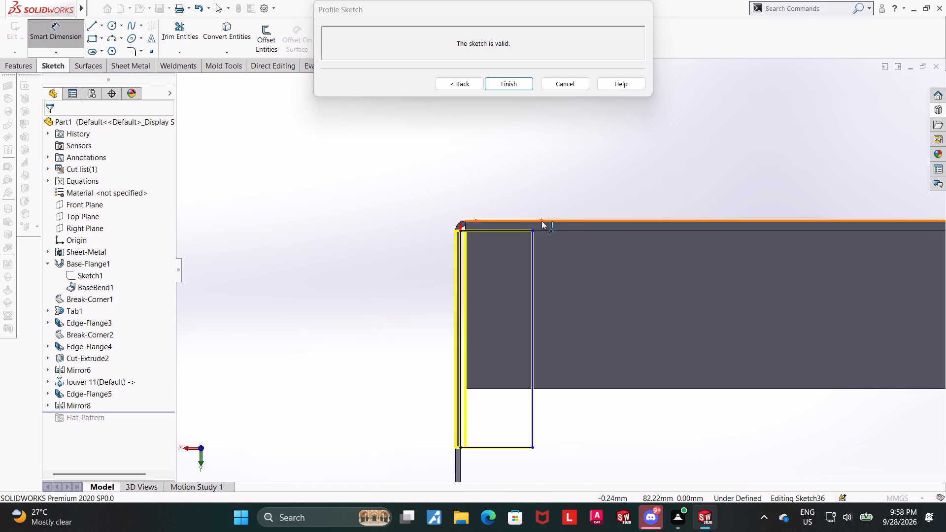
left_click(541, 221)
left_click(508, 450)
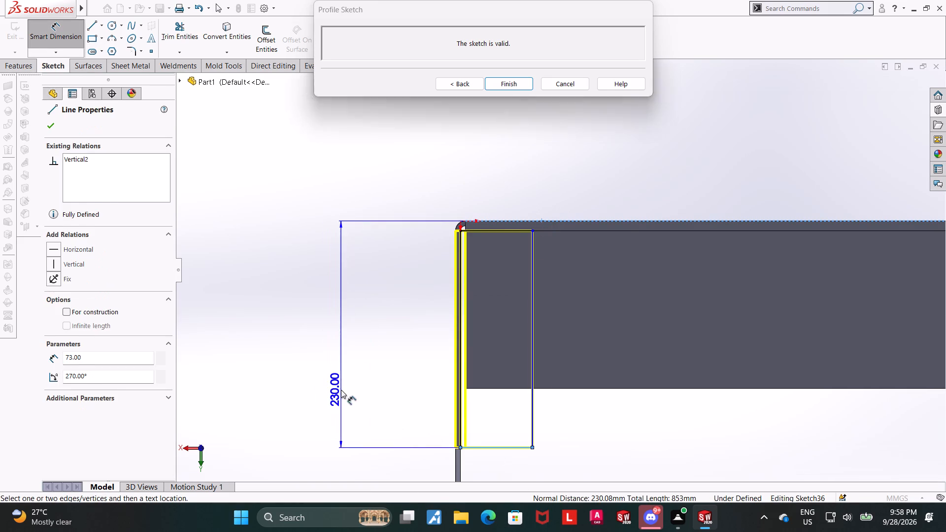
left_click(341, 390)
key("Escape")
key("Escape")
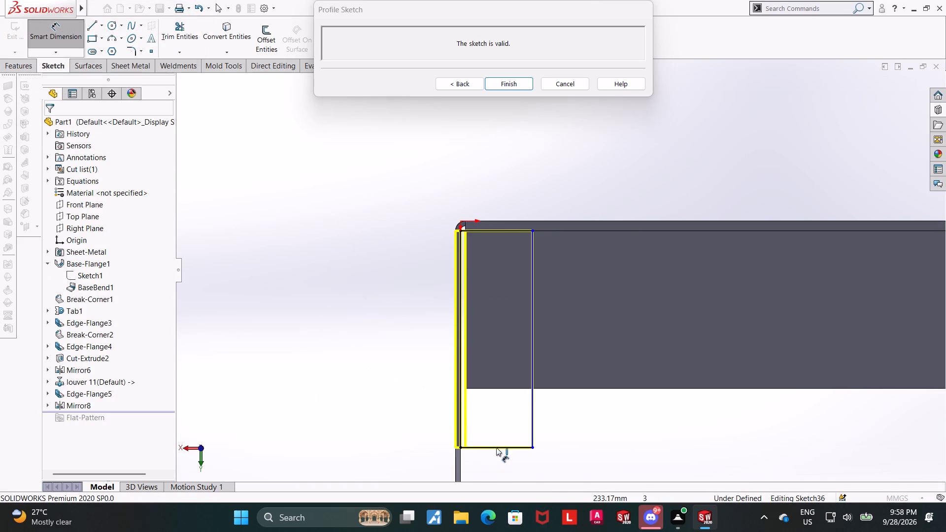
Move the flange profile's upper end line down to about 157 mm from the tray's outer bottom edge.
left_click_drag(496, 446, 490, 351)
key("Escape")
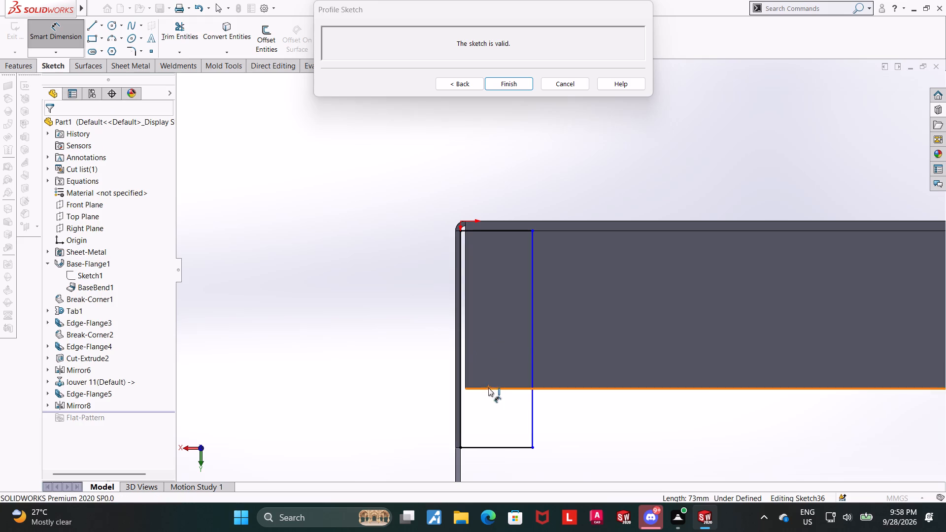
key("Escape")
left_click_drag(504, 449, 489, 376)
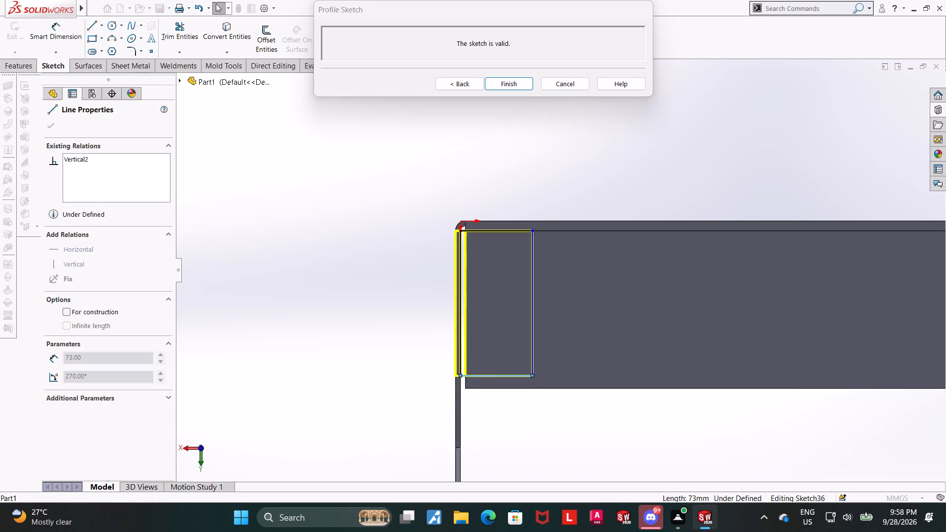
left_click(247, 341)
Dimension the flange profile's upper end line at 165 mm from the tray's outer bottom edge.
left_click(45, 28)
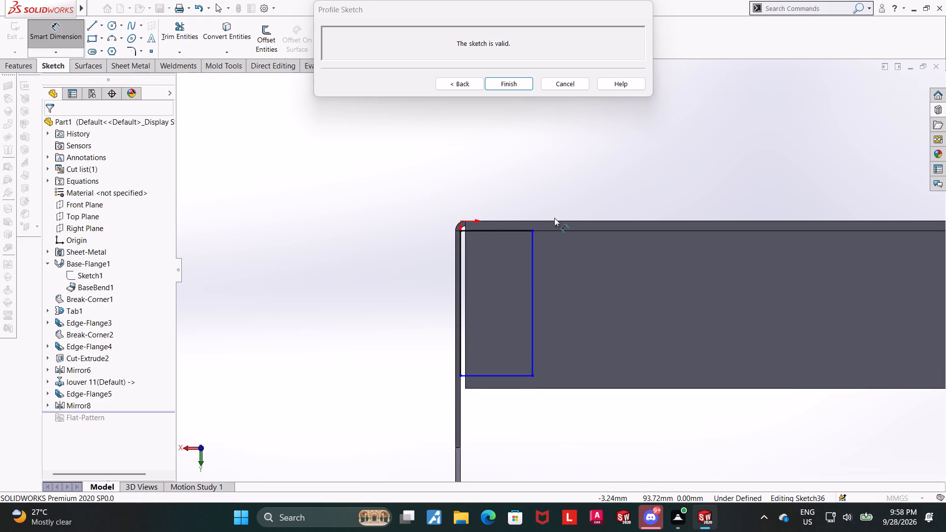
left_click(555, 221)
left_click(499, 374)
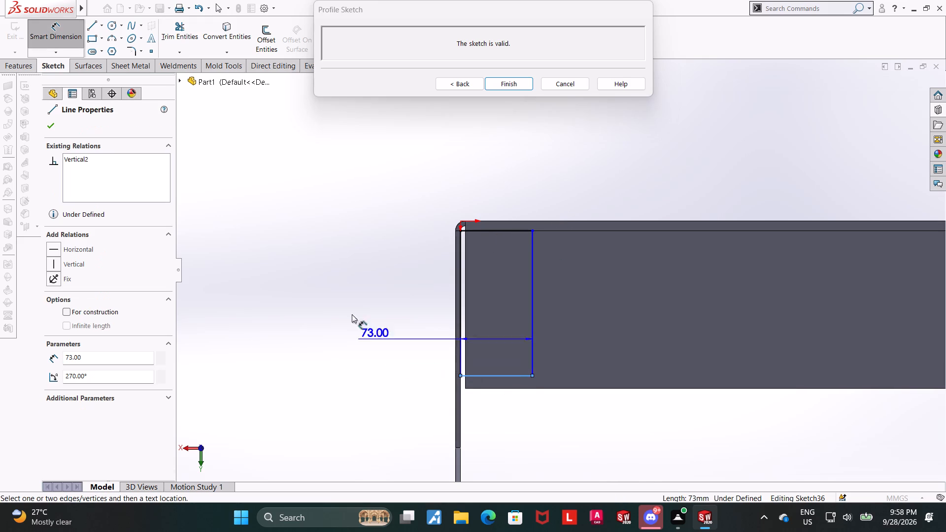
key("Escape")
left_click(606, 220)
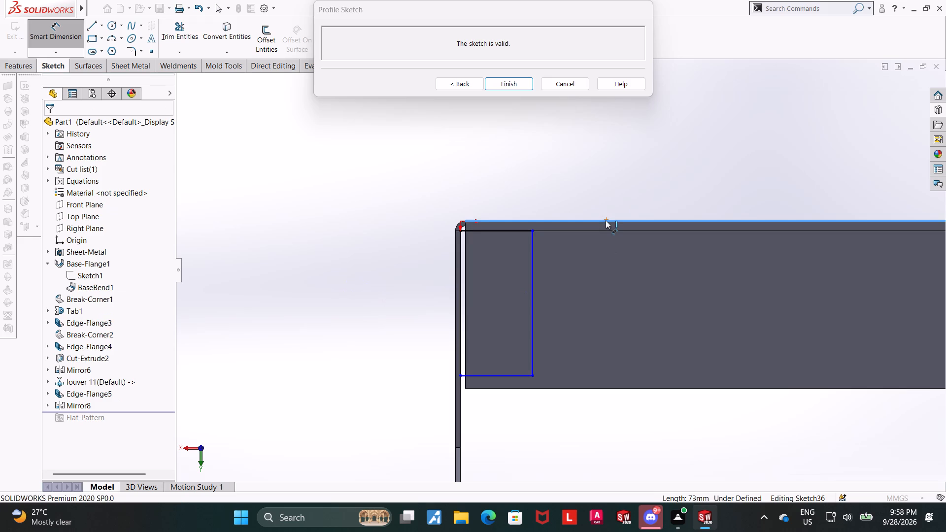
left_click(506, 373)
left_click(361, 333)
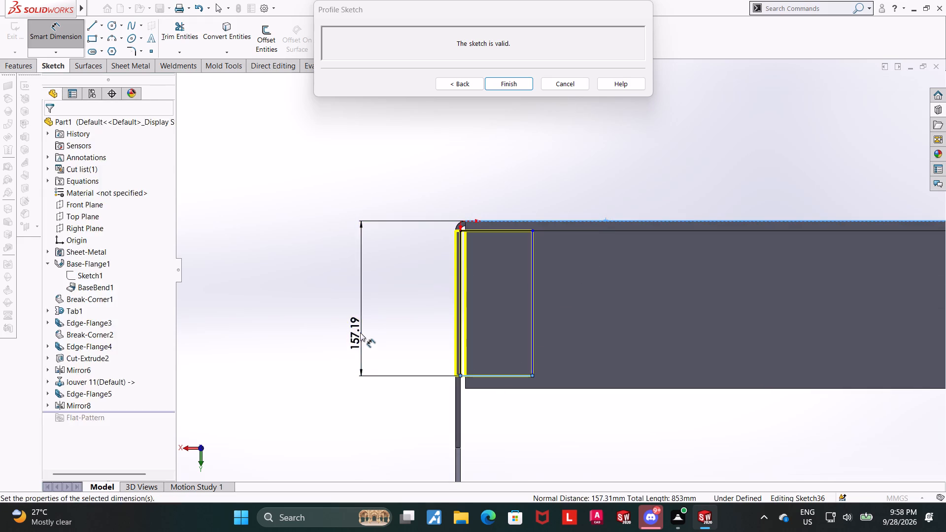
type("165")
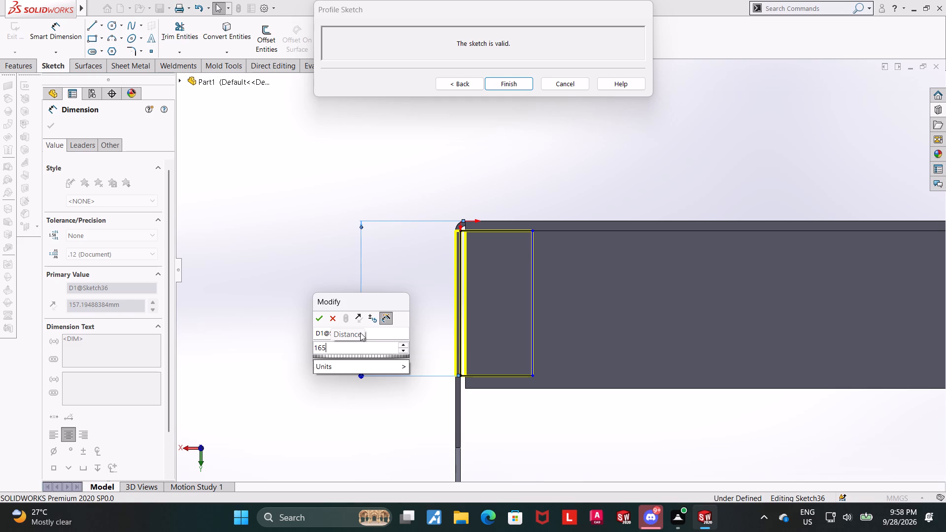
key("Return")
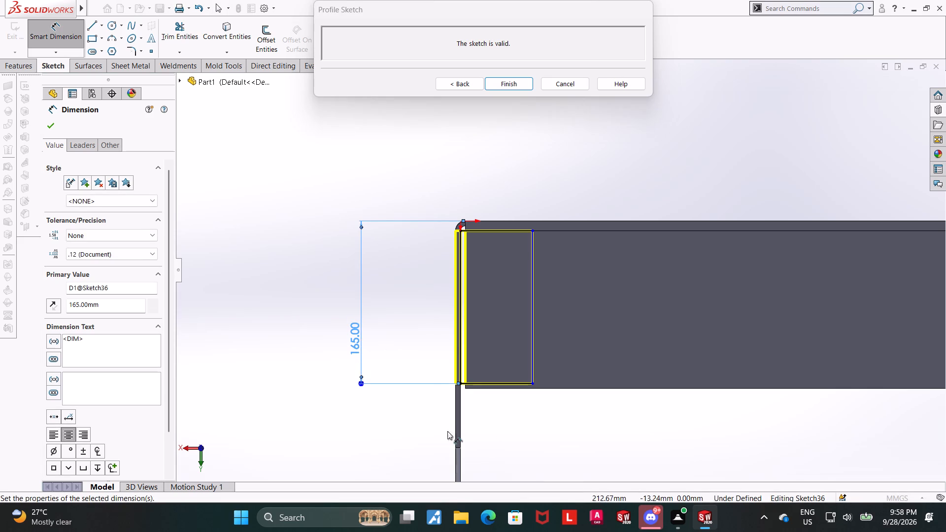
scroll(535, 414, "down", 2)
left_click(584, 404)
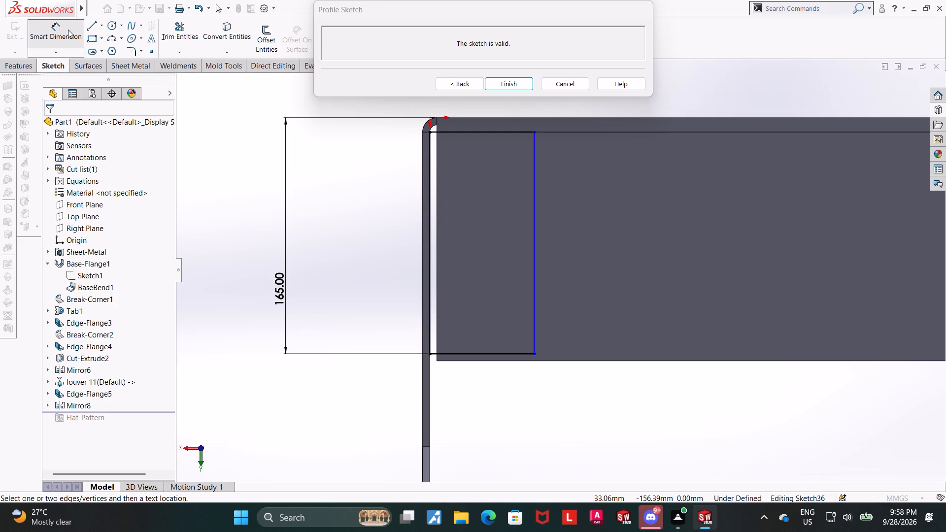
Dimension the flange profile's free long side at 60 mm from the end wall's outer edge.
left_click(68, 30)
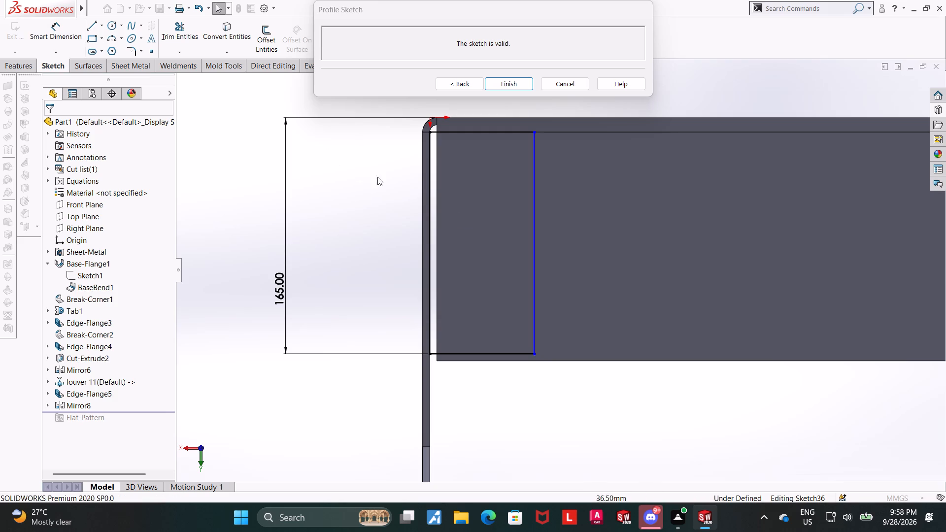
left_click(534, 216)
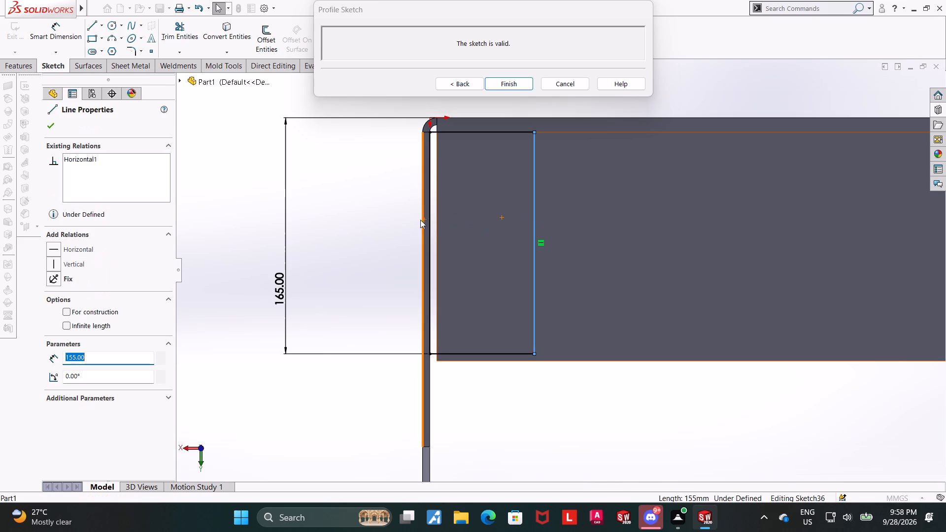
left_click(422, 220)
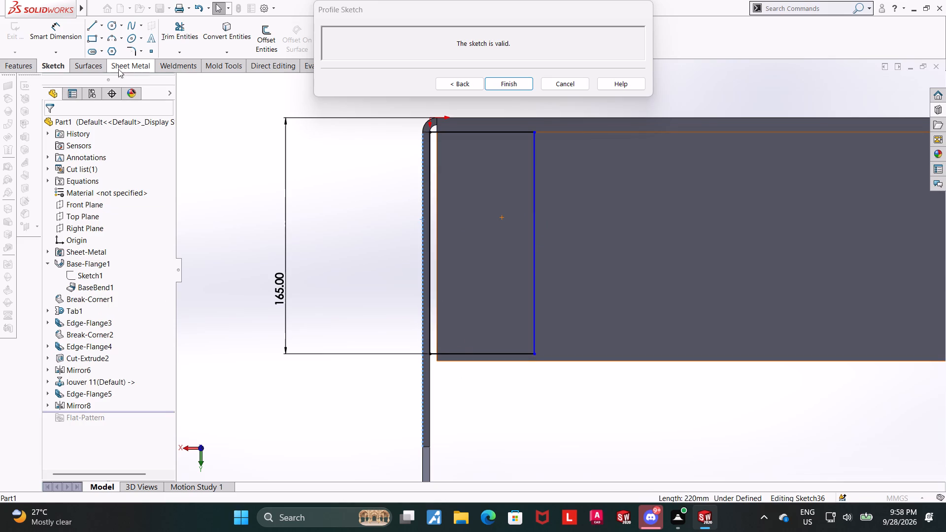
left_click(58, 34)
left_click(423, 248)
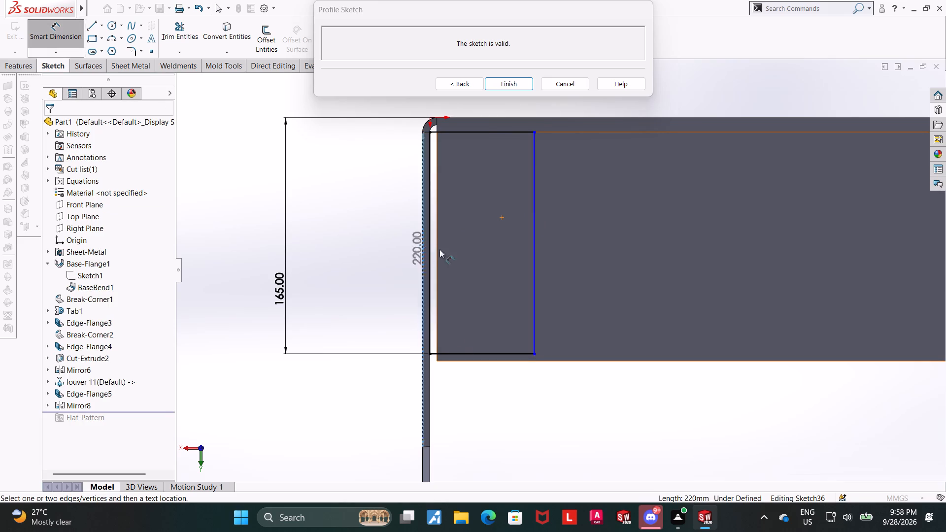
left_click(534, 264)
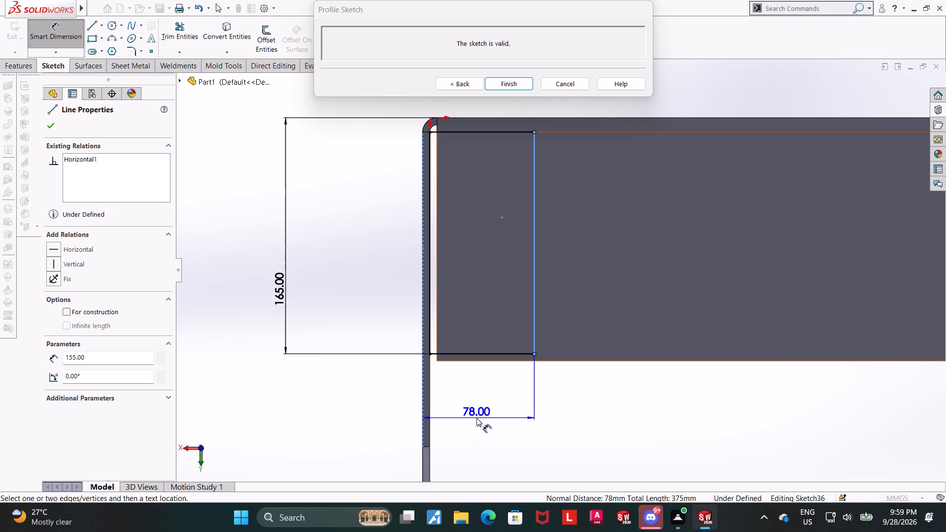
left_click(476, 418)
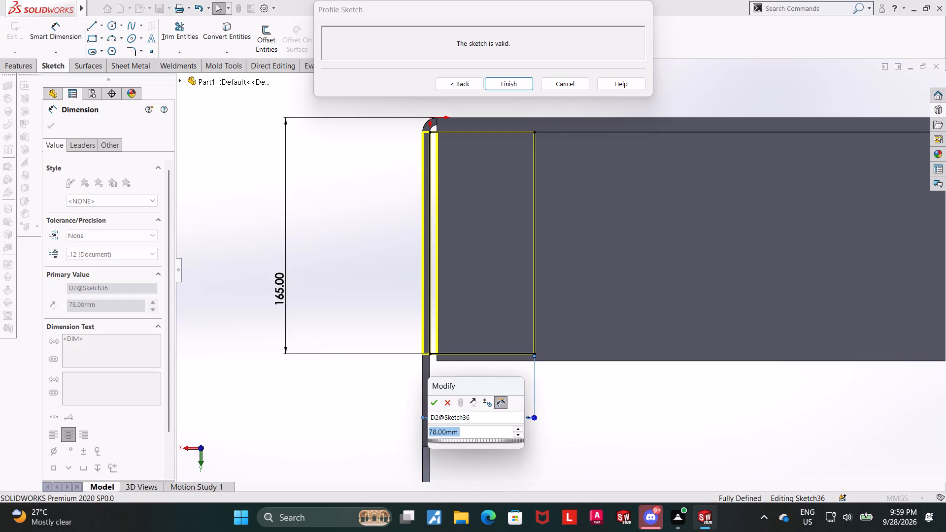
type("60")
key("Return")
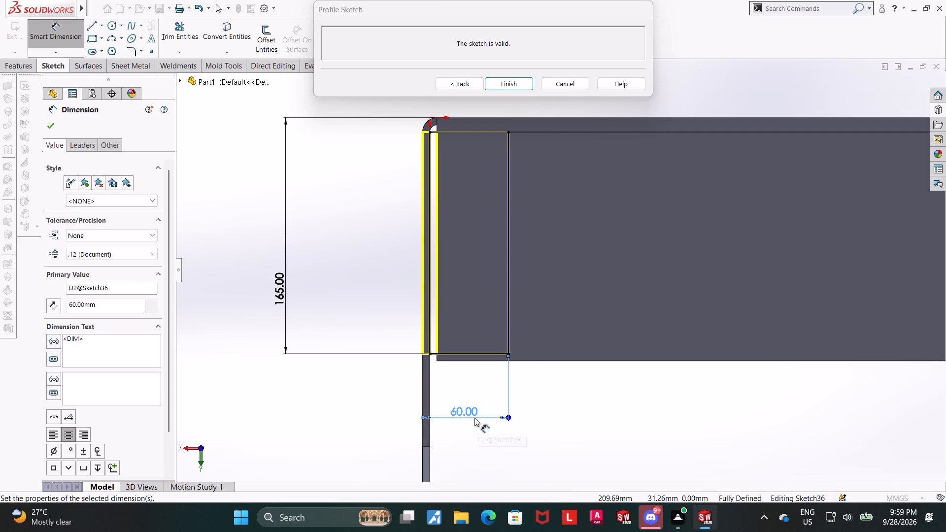
key("Escape")
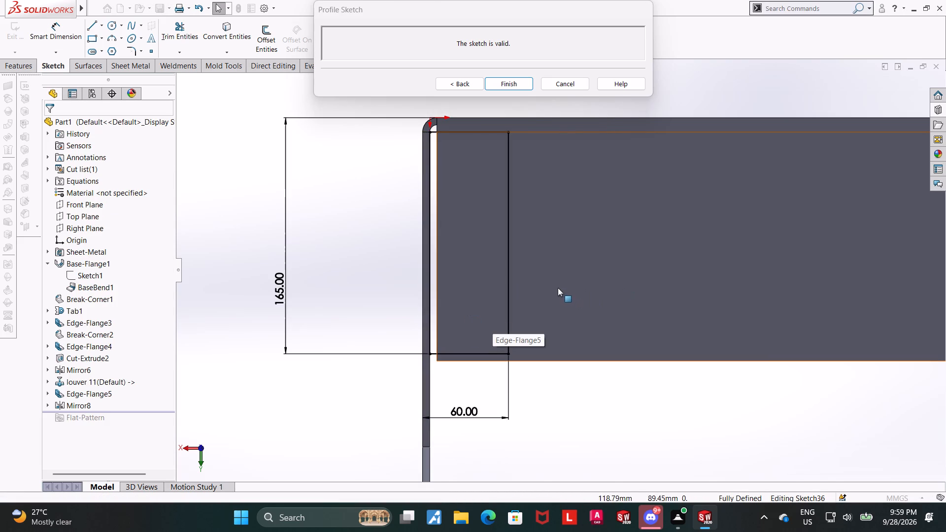
Examine the dimensioned flange profile against the side flange and end wall from several angles.
scroll(543, 300, "up", 3)
middle_click_drag(545, 371, 543, 316)
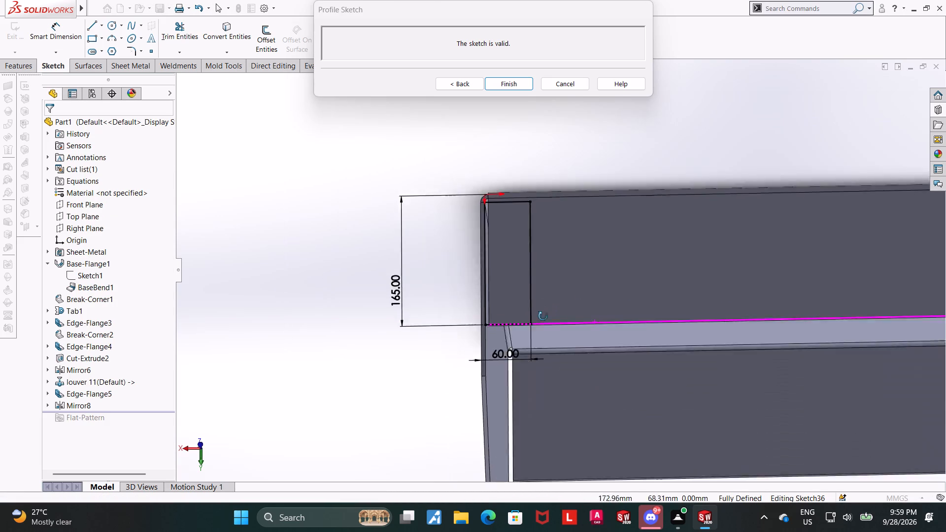
middle_click_drag(543, 316, 542, 194)
scroll(543, 289, "up", 1)
middle_click_drag(549, 333, 546, 0)
scroll(490, 268, "up", 3)
middle_click_drag(472, 303, 504, 311)
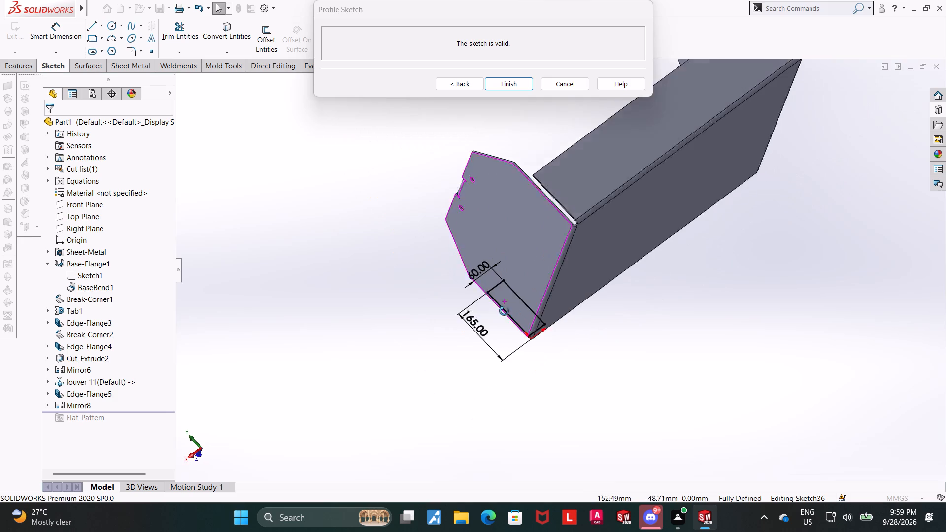
middle_click_drag(504, 311, 644, 277)
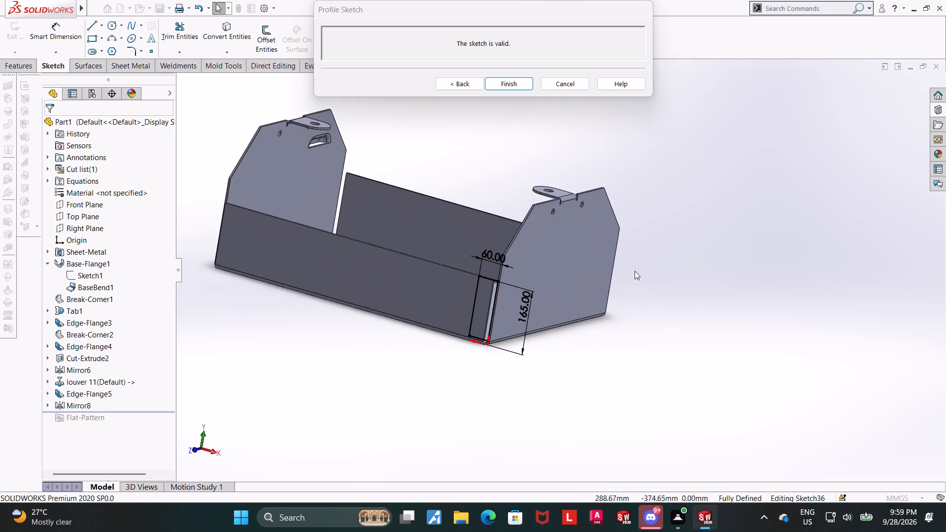
Turn off the flange position offset and complete the corner edge flange on the end wall with its dimensioned profile.
scroll(538, 266, "down", 3)
middle_click_drag(545, 365, 502, 404)
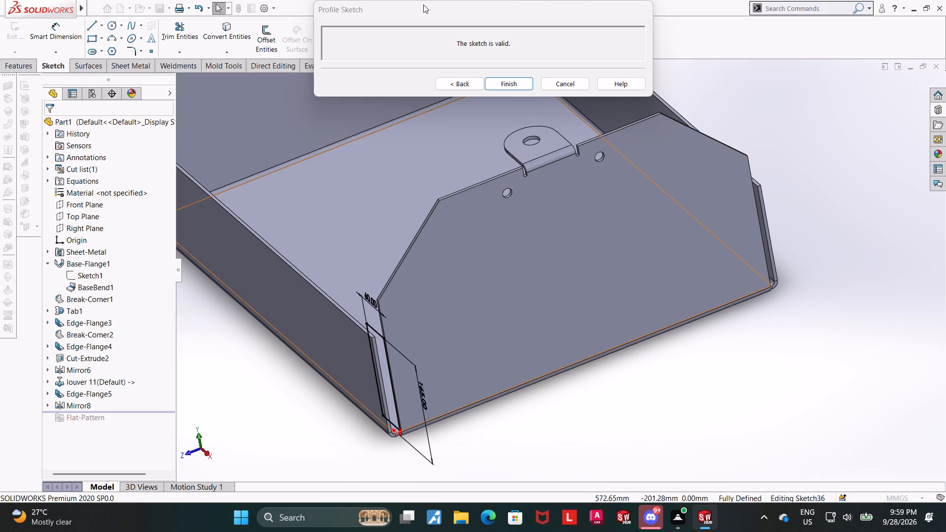
left_click(451, 86)
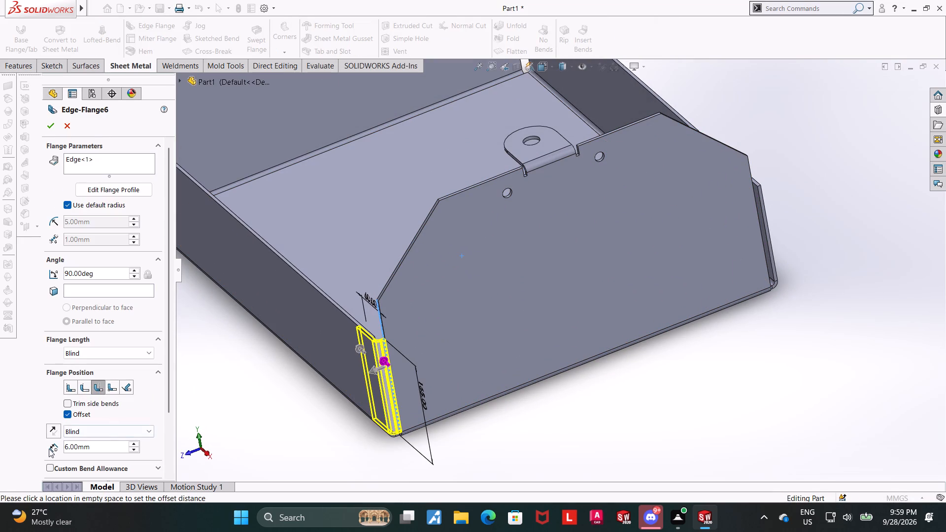
left_click(68, 416)
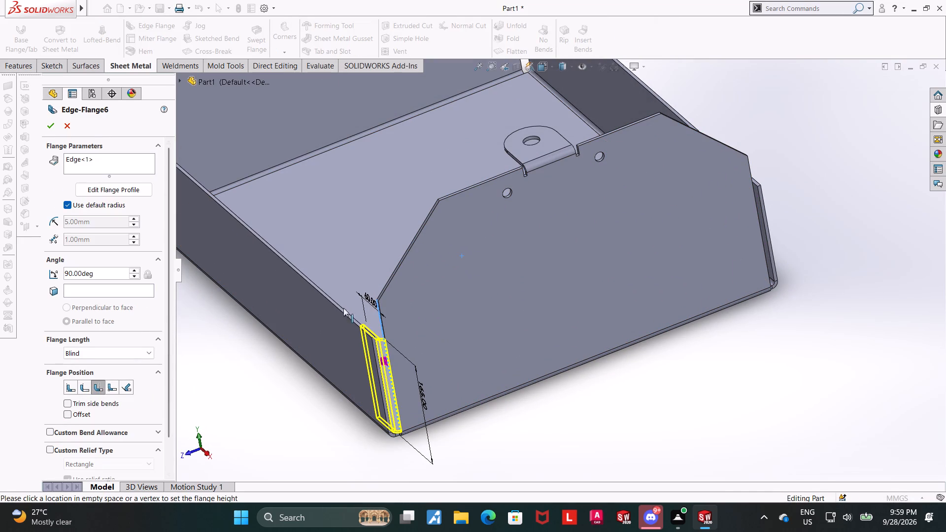
middle_click_drag(347, 308, 345, 326)
left_click(52, 126)
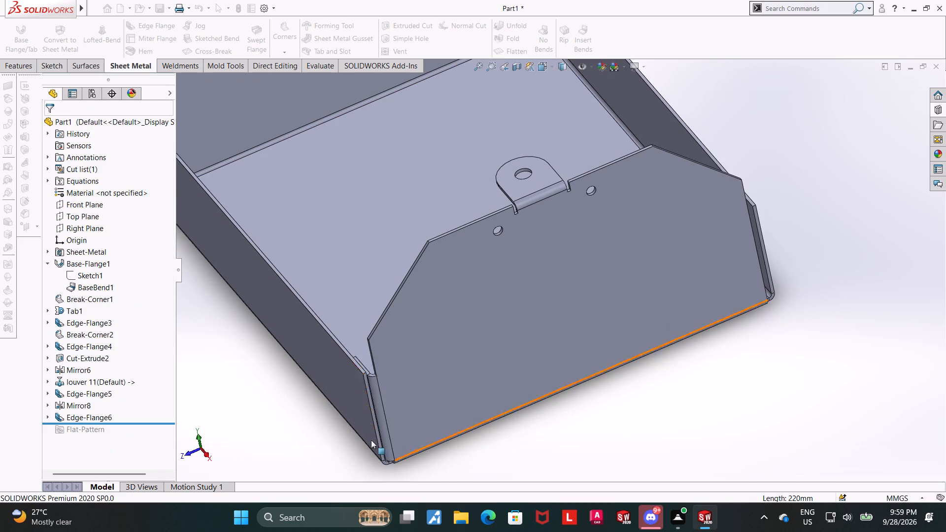
Examine the new corner flange, its bend and its fit against the side flange from several angles.
scroll(367, 378, "down", 8)
middle_click_drag(420, 331, 414, 404)
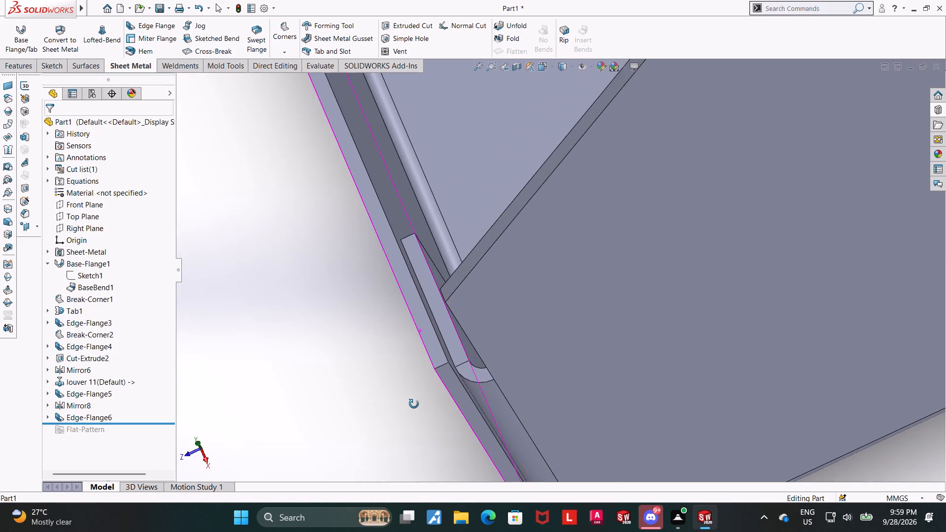
middle_click_drag(414, 404, 420, 413)
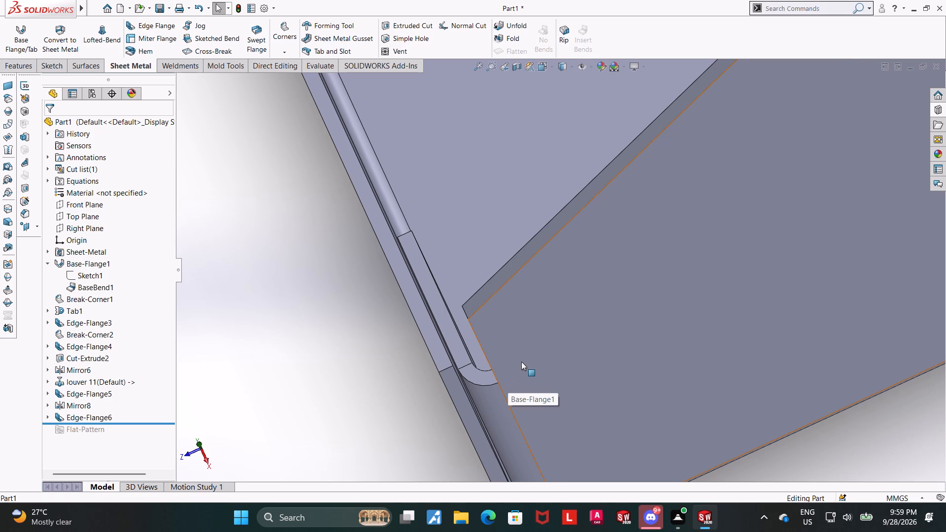
scroll(521, 362, "up", 3)
middle_click_drag(512, 345, 519, 368)
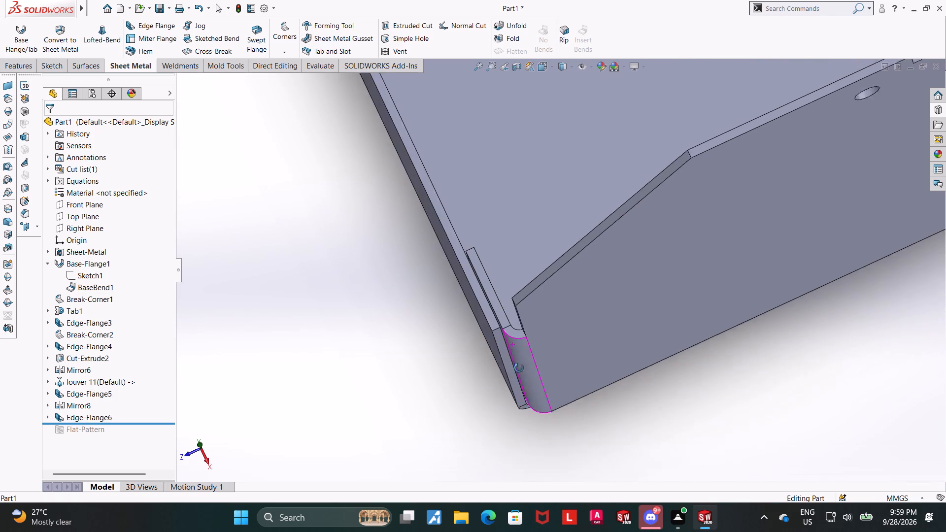
middle_click_drag(519, 368, 519, 371)
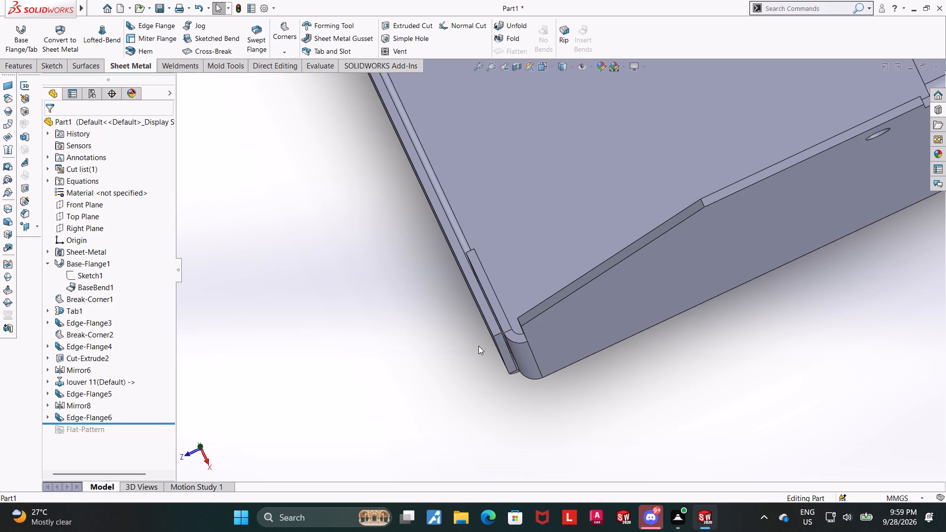
scroll(462, 304, "down", 9)
scroll(535, 298, "up", 4)
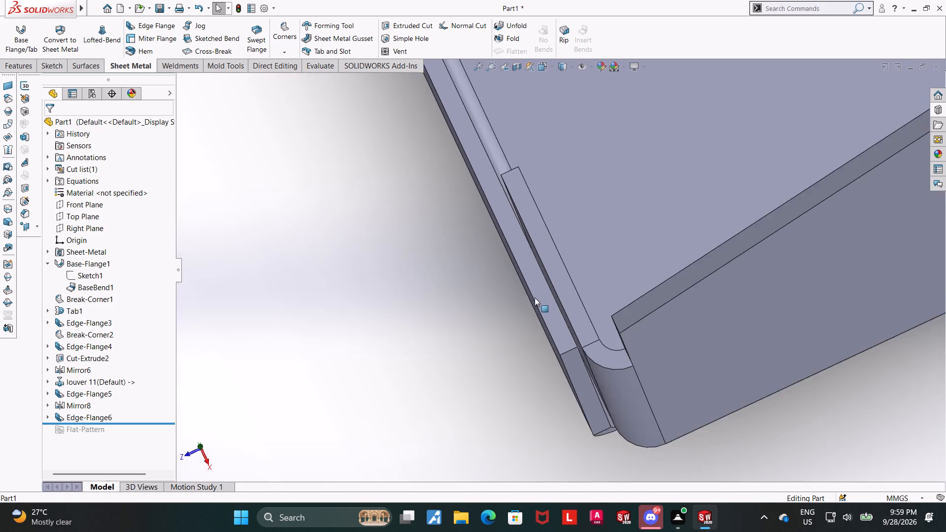
scroll(535, 298, "up", 7)
middle_click_drag(562, 307, 651, 202)
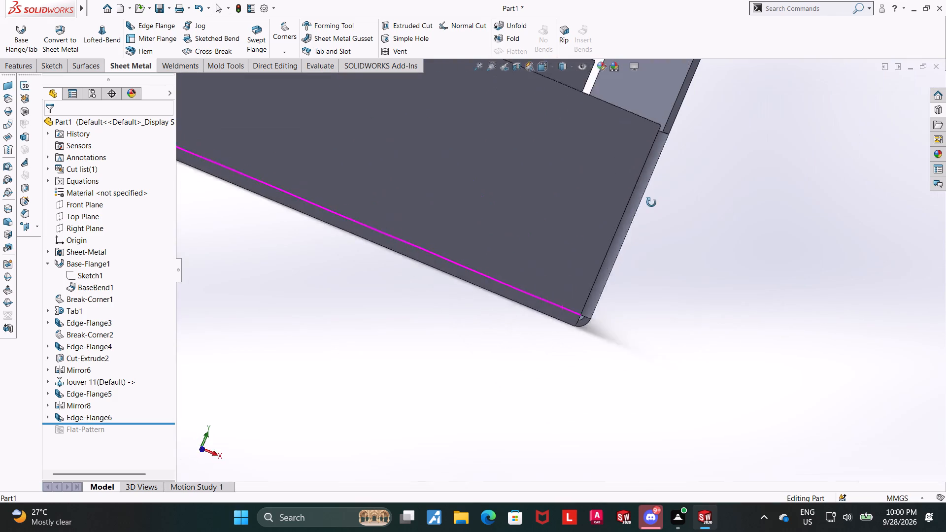
middle_click_drag(651, 202, 605, 252)
scroll(591, 174, "down", 2)
scroll(591, 174, "up", 7)
scroll(567, 188, "down", 2)
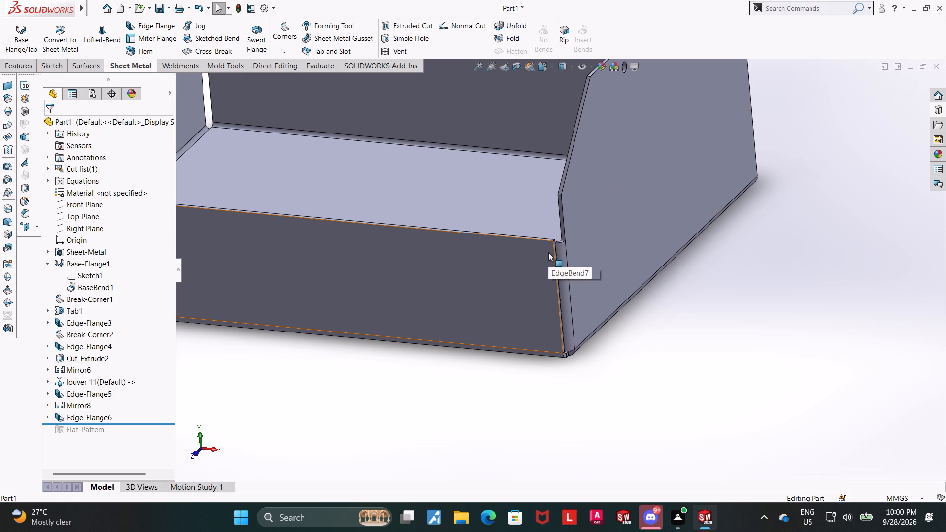
Start a sketch on the side flange's outer face and draw a circle near its upper corner beside the end wall.
left_click(544, 266)
left_click(586, 240)
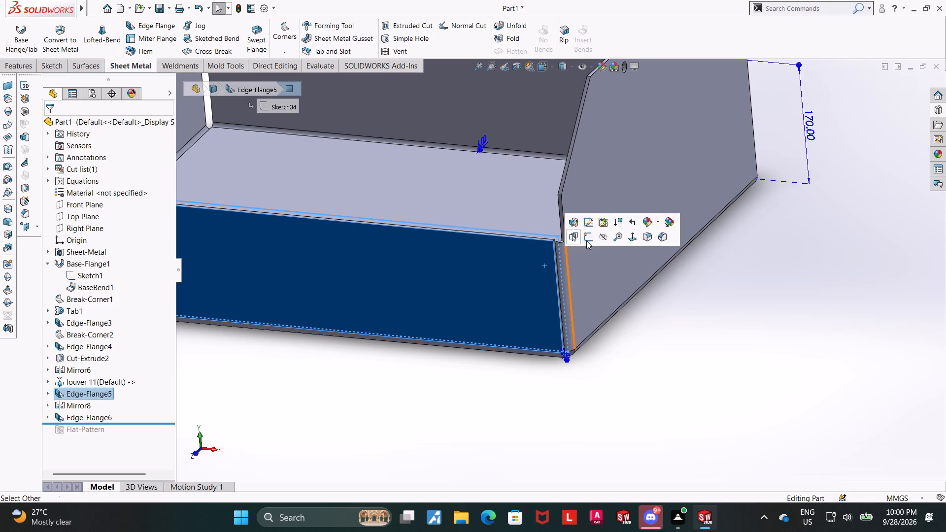
left_click(79, 443)
left_click(107, 425)
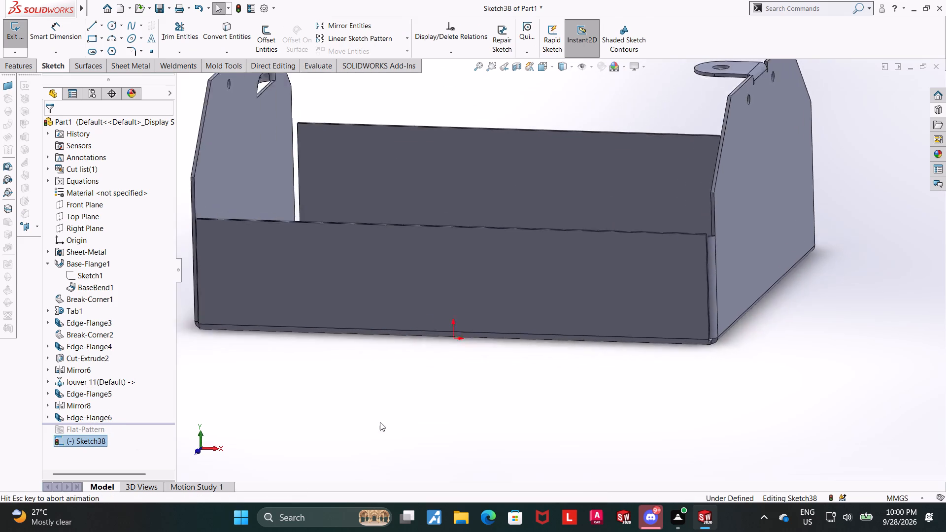
scroll(756, 320, "up", 2)
scroll(690, 275, "down", 4)
scroll(734, 290, "down", 2)
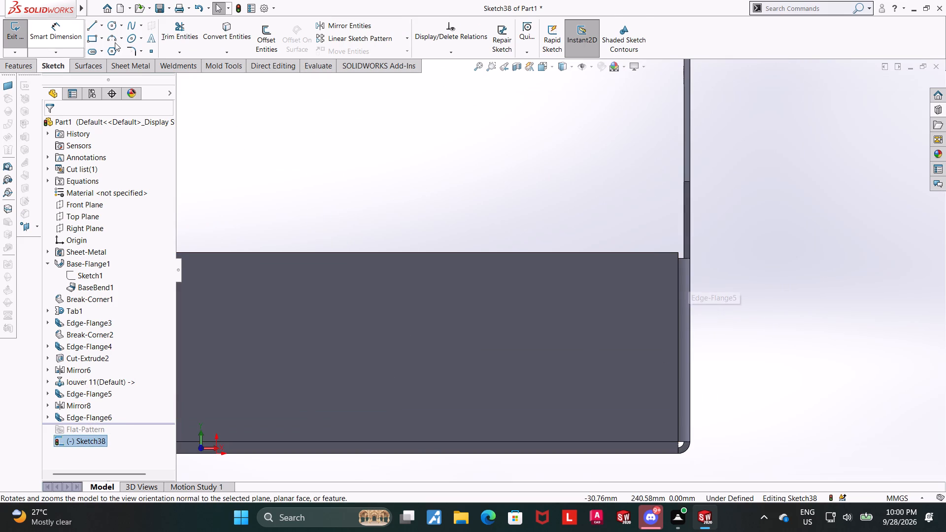
left_click(119, 24)
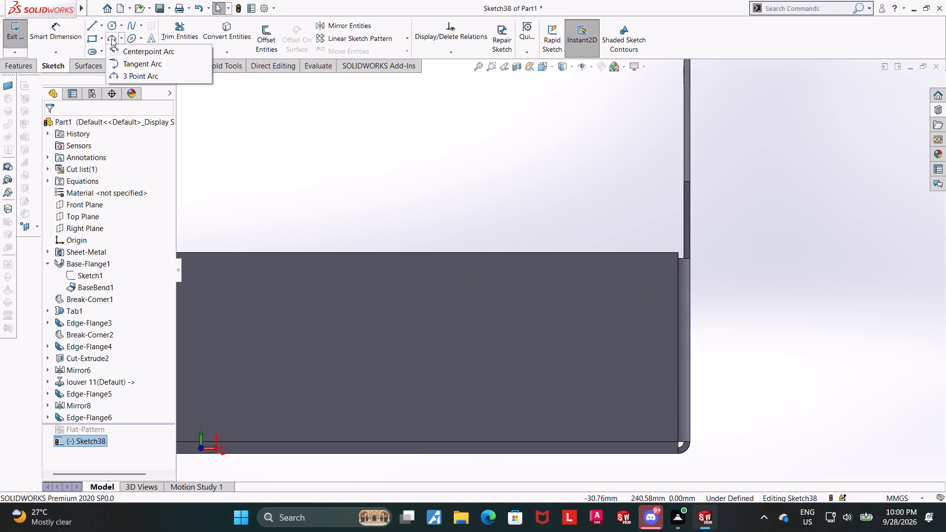
left_click(112, 29)
left_click(644, 293)
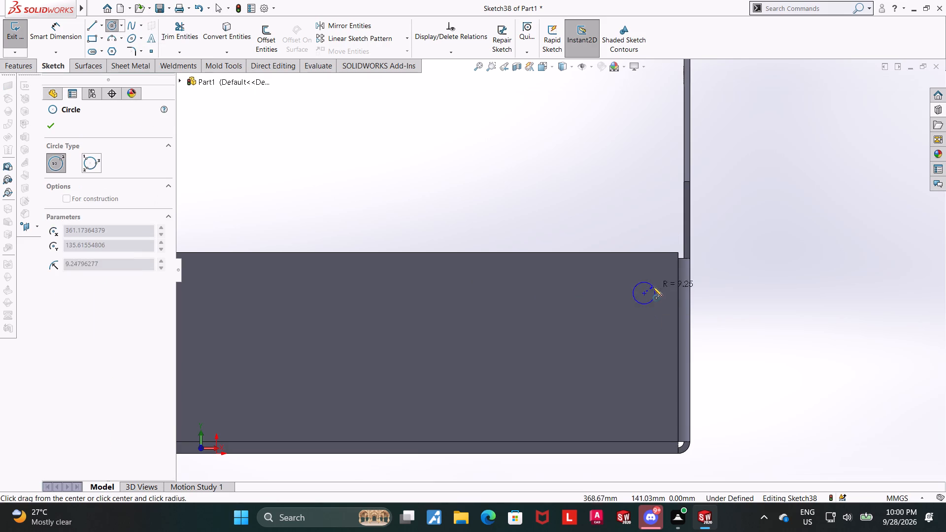
left_click(659, 287)
key("Escape")
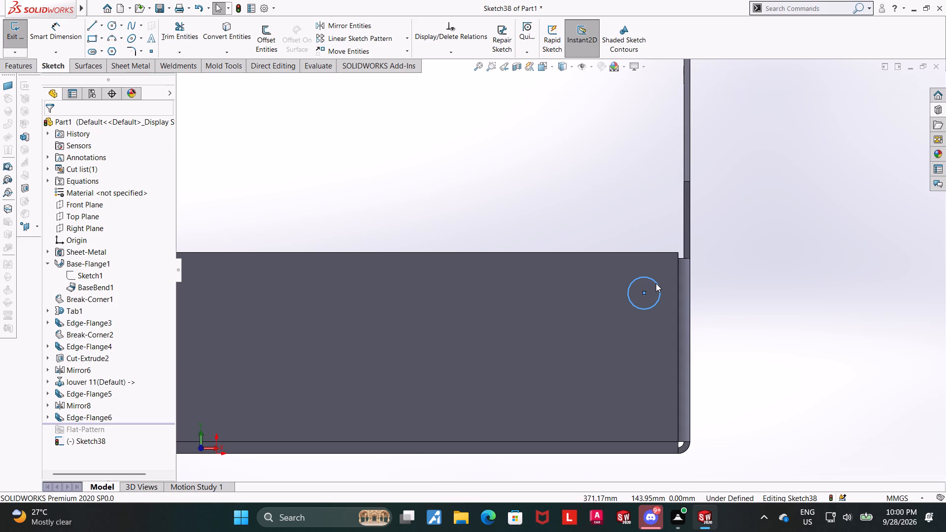
Draw a second circle about 32 mm in diameter directly below the first circle.
left_click(106, 28)
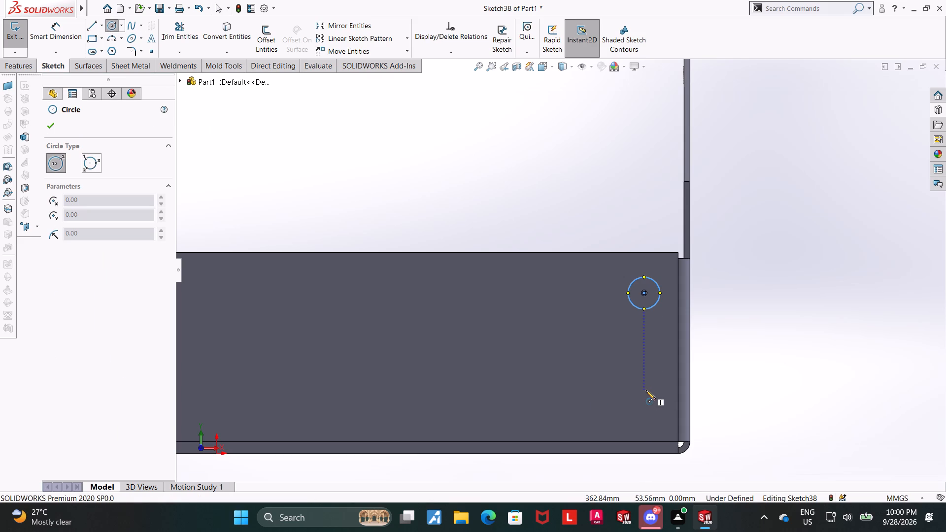
left_click(646, 390)
left_click(659, 378)
key("Escape")
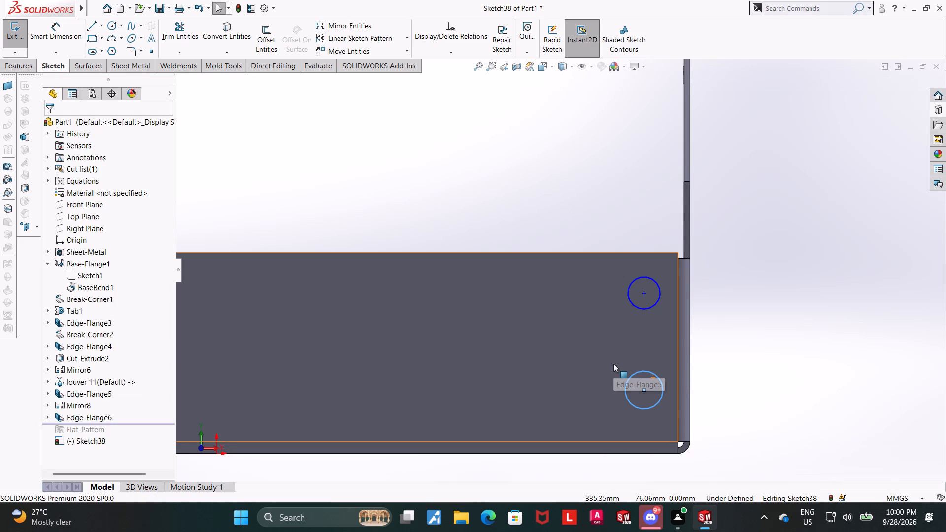
Examine where the hidden corner flange's profile sketch lies relative to the two circles.
left_click(44, 419)
left_click(50, 417)
left_click(75, 430)
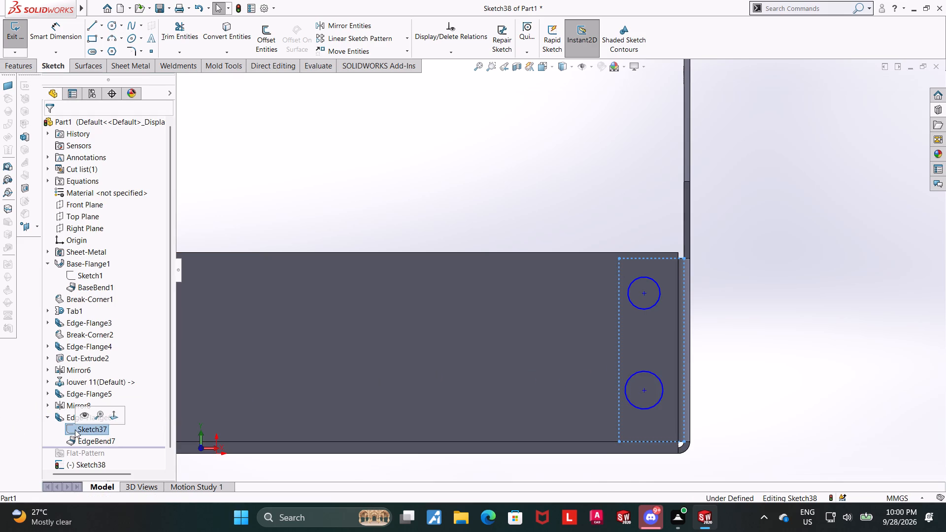
scroll(82, 436, "up", 3)
scroll(740, 380, "up", 2)
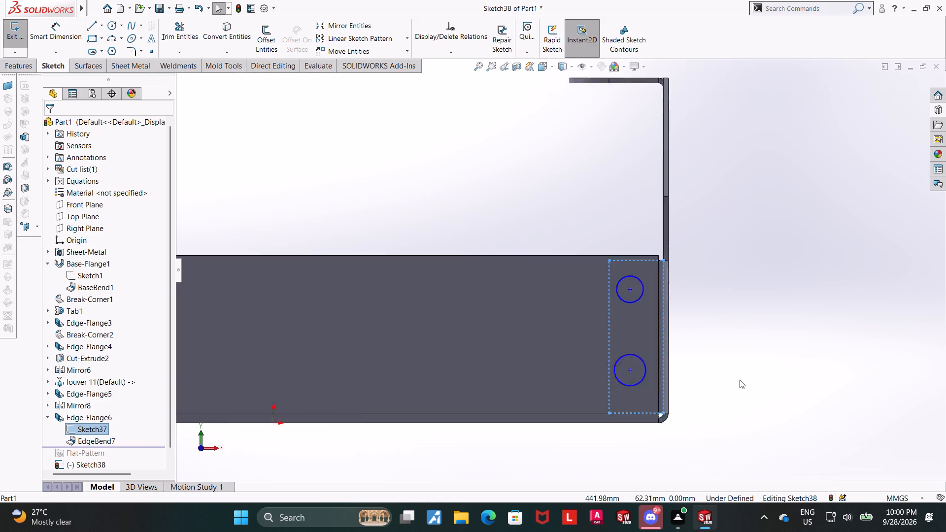
scroll(740, 380, "up", 1)
middle_click_drag(733, 349, 721, 361)
left_click(673, 359)
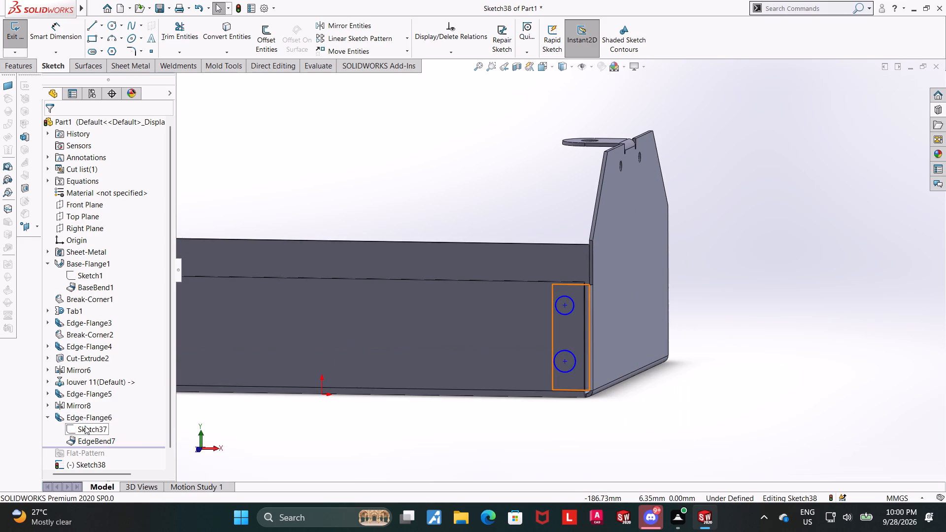
left_click(85, 426)
left_click(670, 447)
middle_click_drag(615, 378, 634, 370)
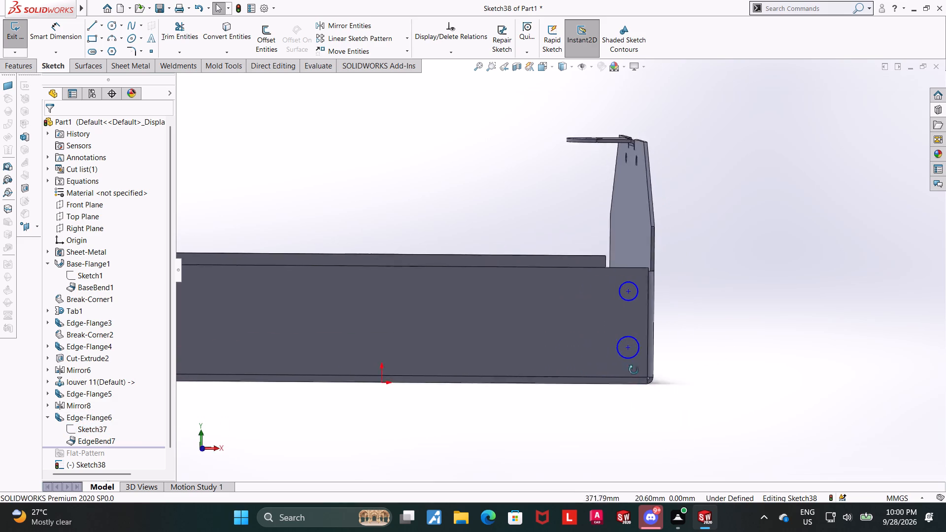
middle_click_drag(634, 370, 620, 407)
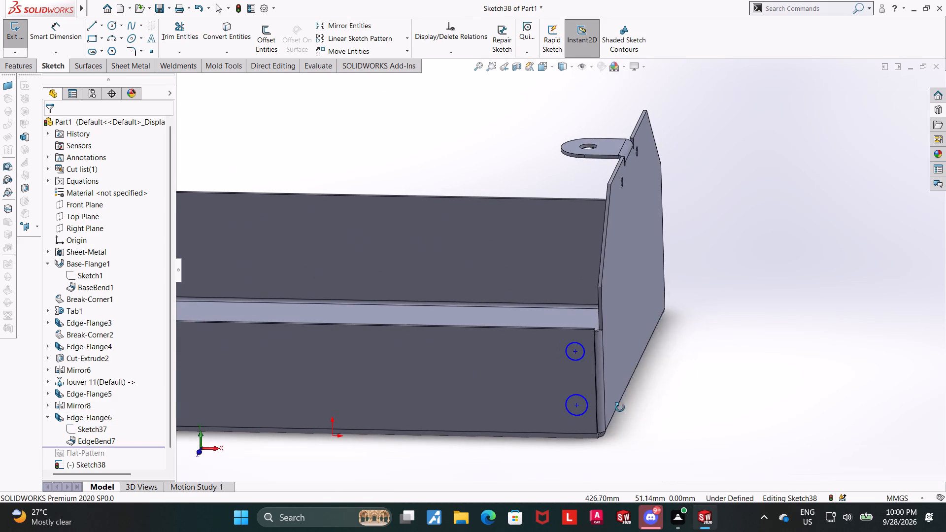
middle_click_drag(620, 407, 622, 407)
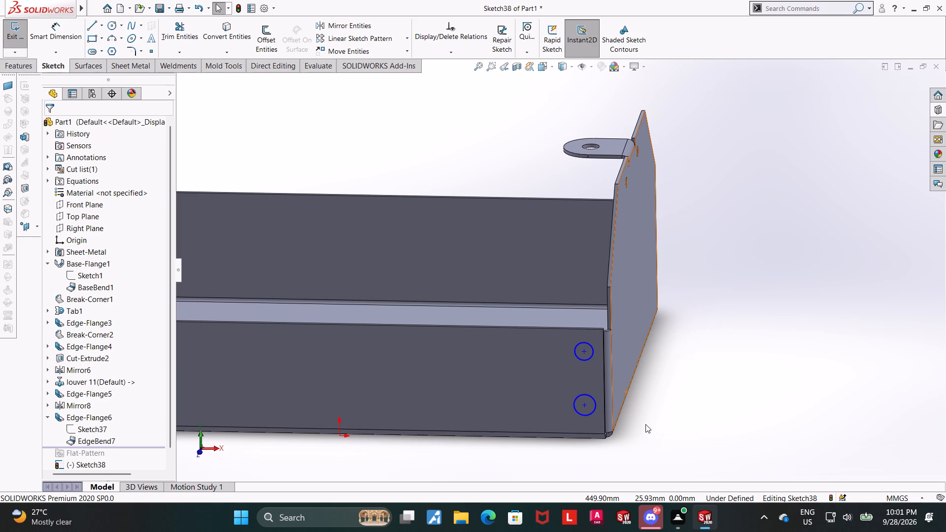
In the front view, dimension the lower circle's diameter at 15 mm.
left_click(543, 71)
left_click(416, 338)
scroll(809, 332, "down", 3)
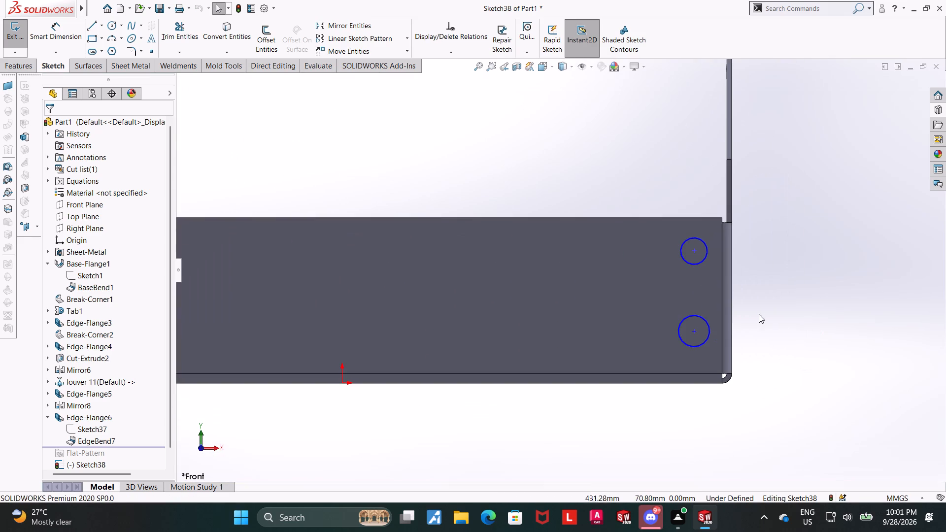
left_click(53, 36)
left_click(702, 316)
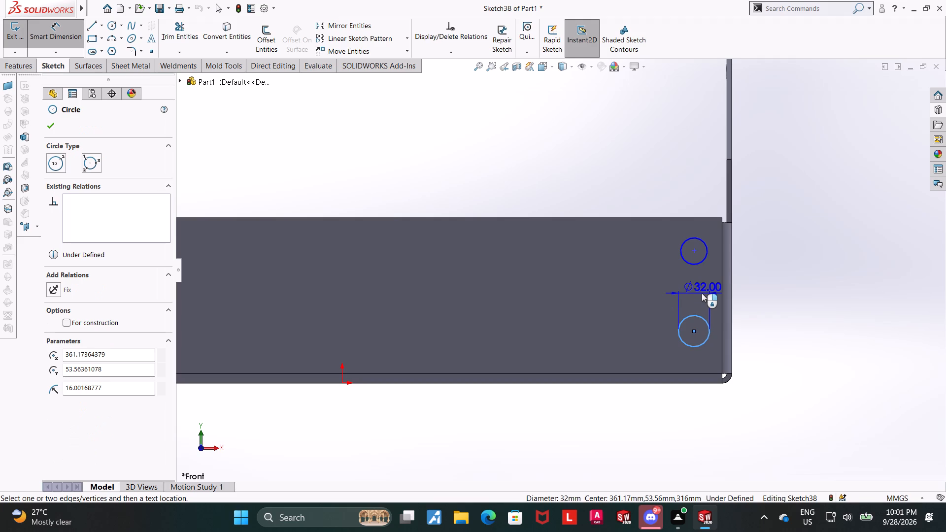
left_click(702, 293)
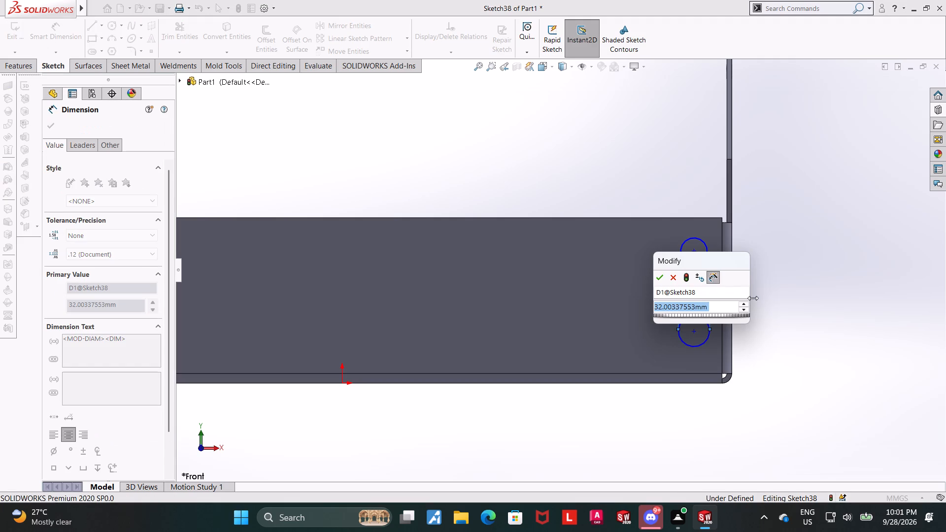
type("15")
key("Return")
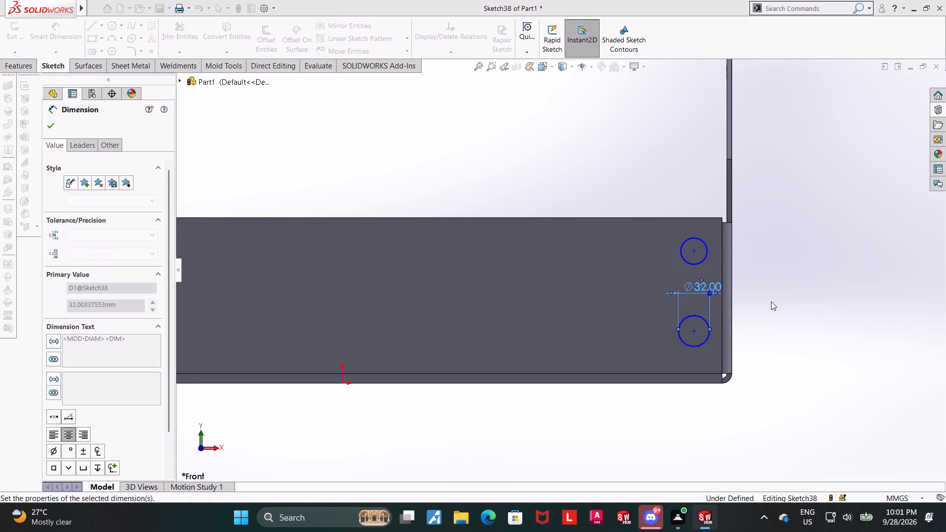
key("Escape")
scroll(554, 319, "down", 2)
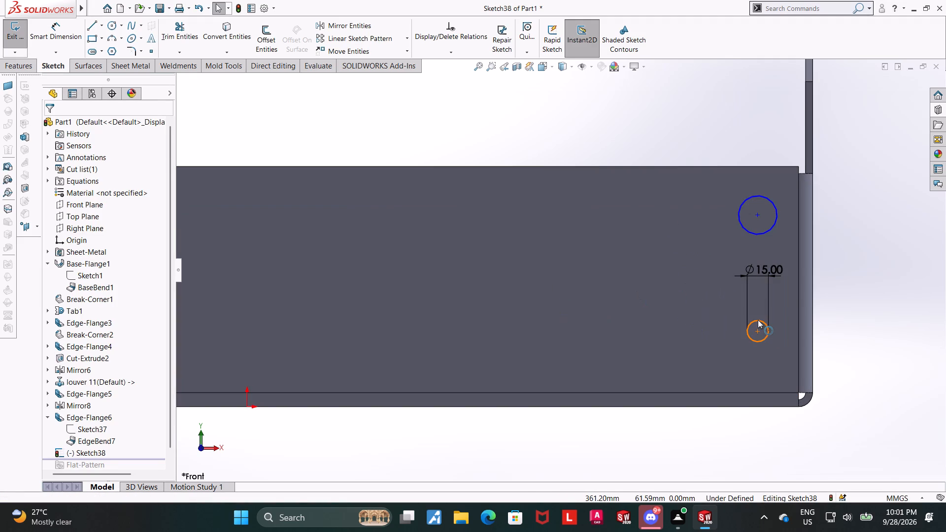
Make the upper circle equal in size to the 15 mm lower circle.
left_click(758, 320)
left_click(759, 234, "ctrl")
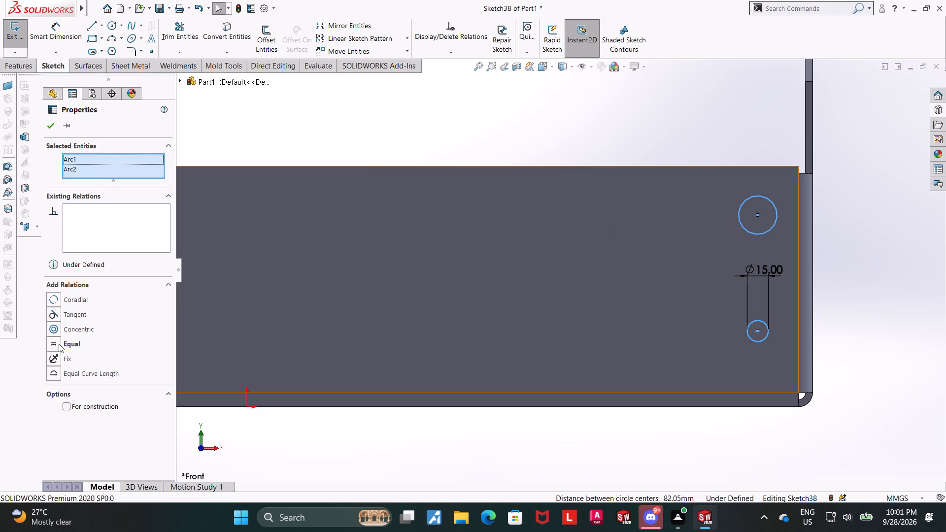
left_click(59, 344)
left_click(904, 316)
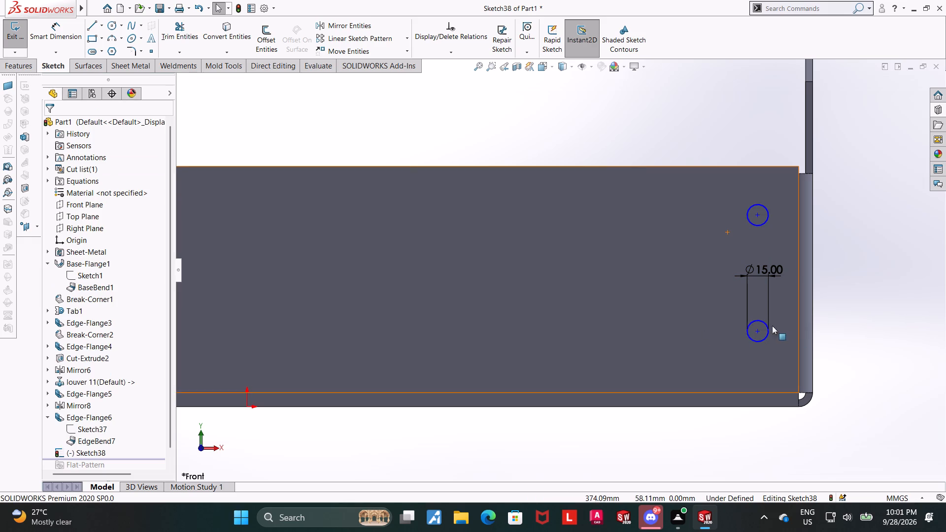
Add a vertical relation between the centers of the two circles.
left_click(759, 330)
left_click(759, 217, "ctrl")
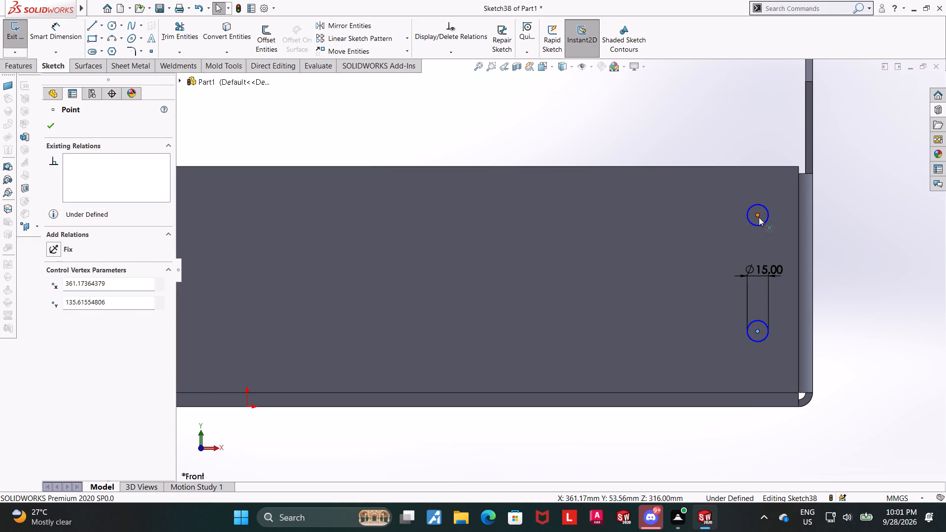
left_click(56, 315)
key("Escape")
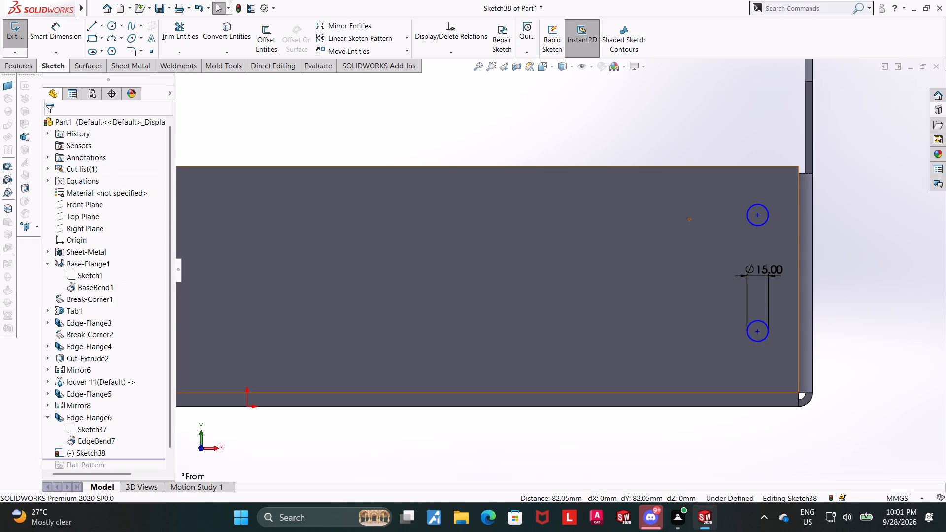
Dimension the lower circle's center 30 mm horizontally from the tray's outer end edge.
left_click(55, 29)
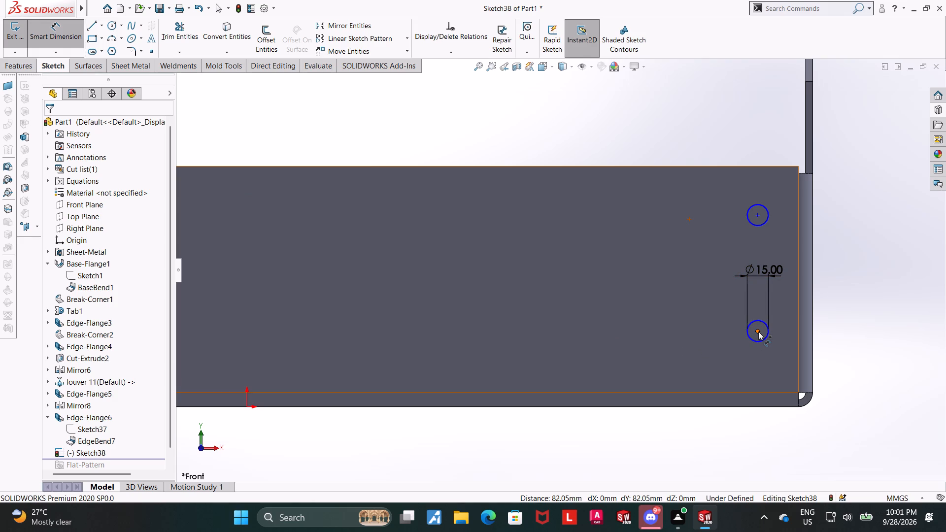
left_click(758, 332)
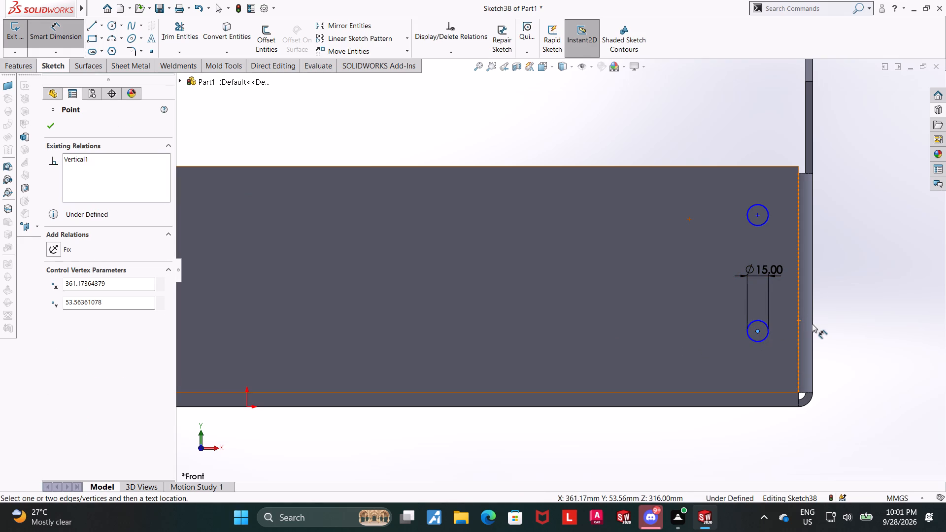
left_click(814, 324)
left_click(776, 134)
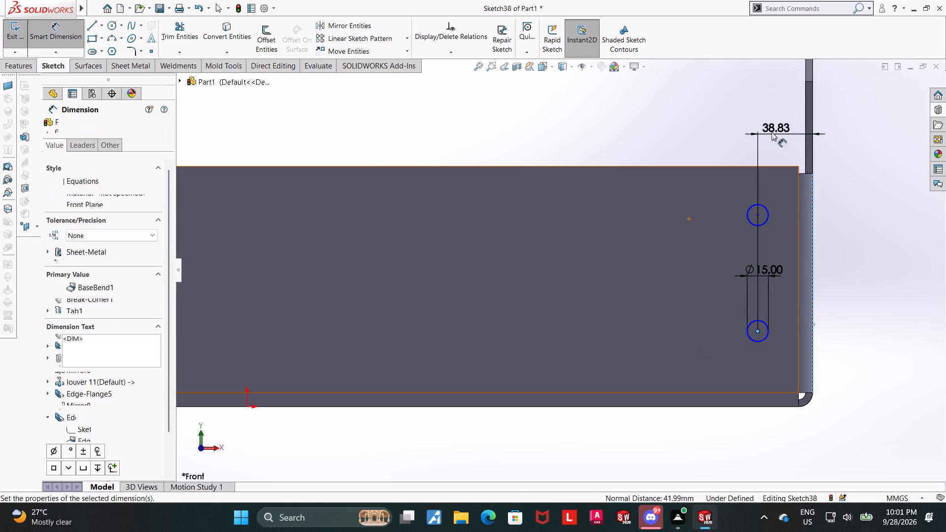
type("30")
key("Return")
key("Escape")
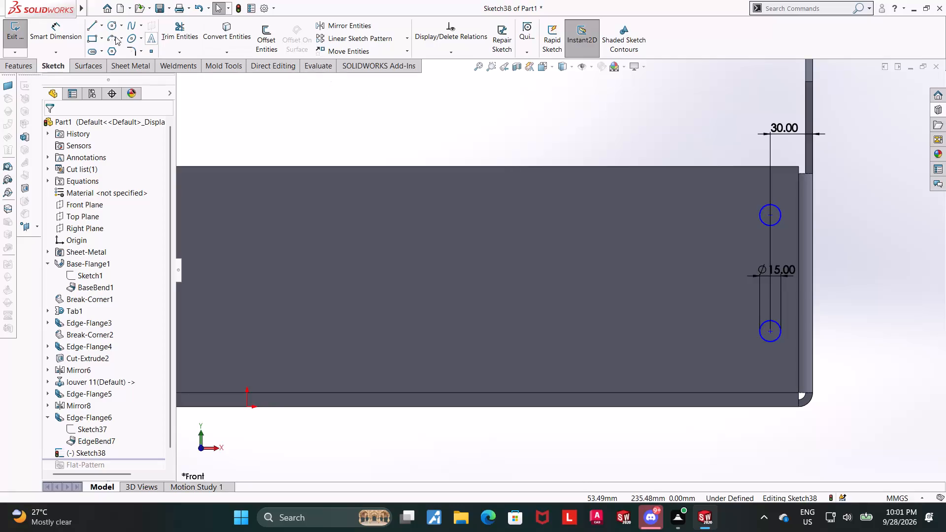
Dimension the upper circle's center 25 mm below the side flange's top edge.
left_click(68, 27)
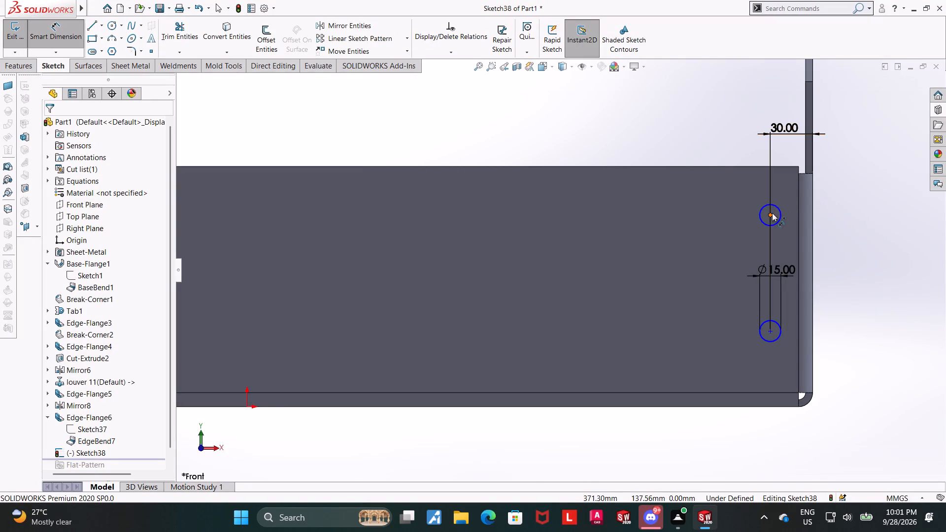
left_click(772, 213)
left_click(791, 167)
left_click(736, 186)
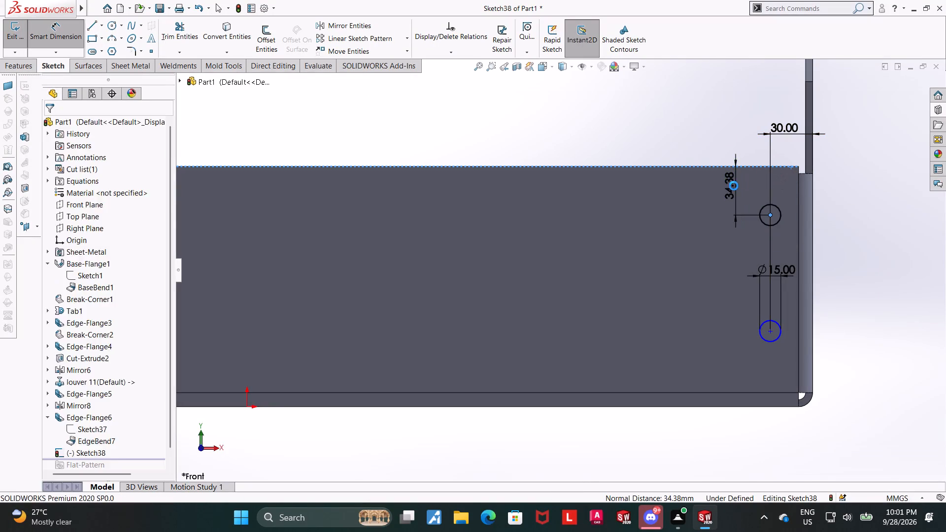
type("25")
key("Return")
key("Escape")
key("Escape")
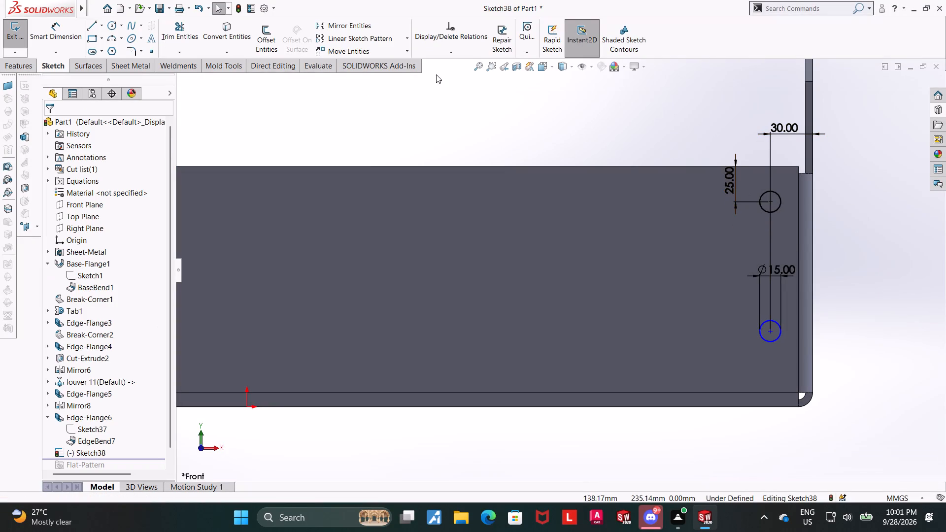
Dimension the lower circle's center 25 mm above the tray's bottom edge.
left_click(45, 17)
left_click(48, 29)
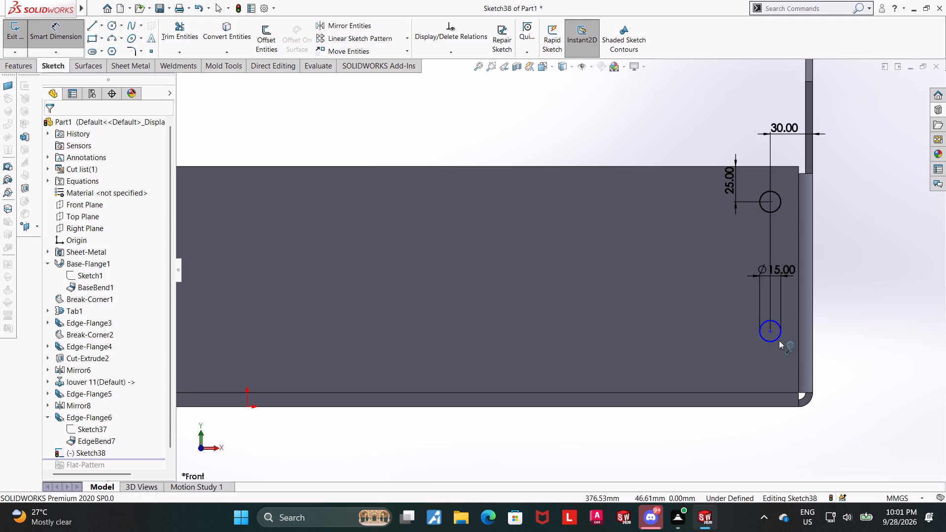
left_click(772, 332)
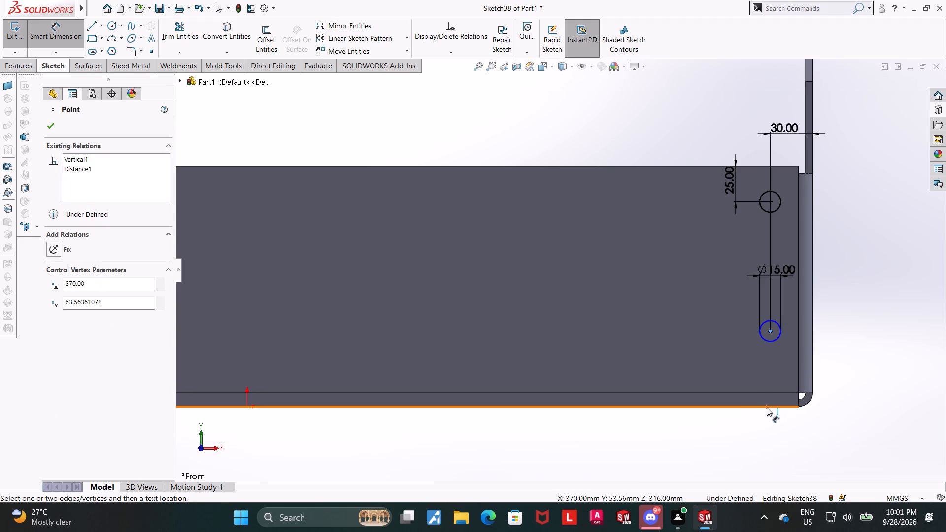
left_click(767, 407)
left_click(836, 377)
type("25")
key("Return")
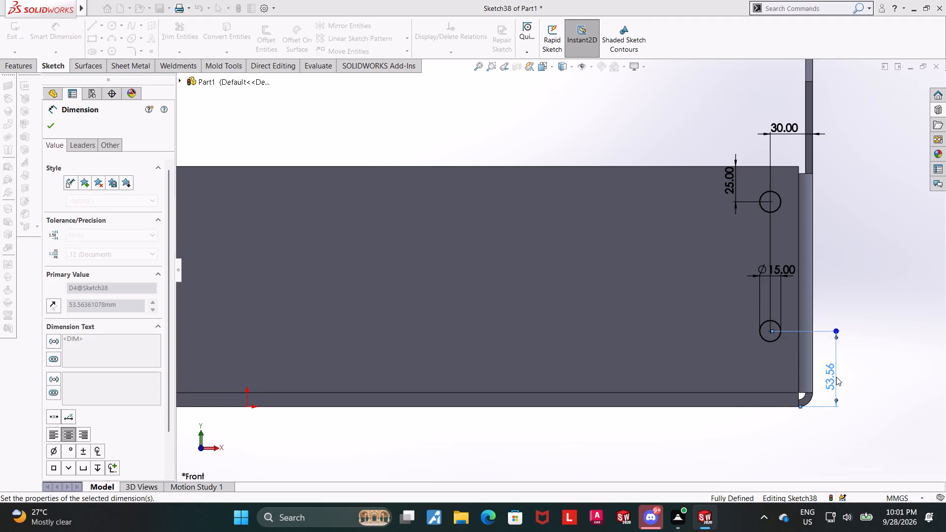
key("Escape")
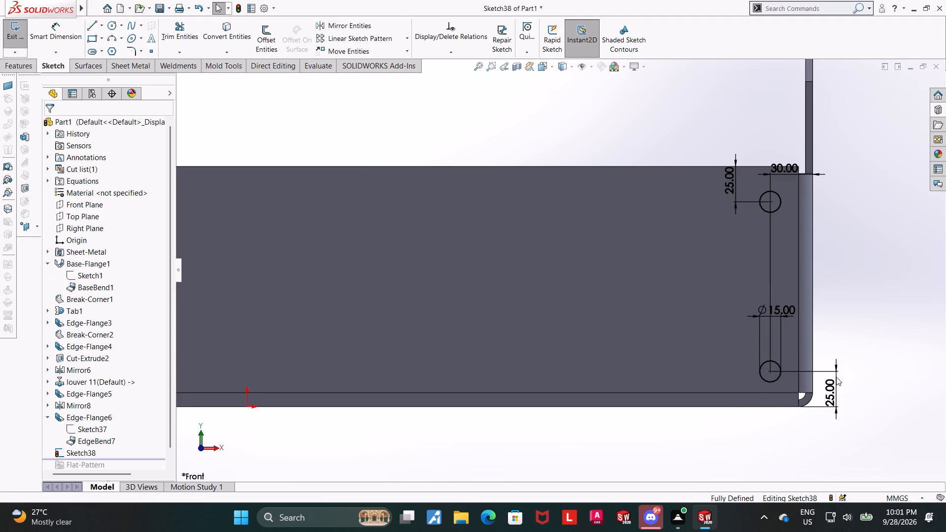
Finish the sketch and make an Extruded Cut of both circles, Up To Surface, ending at the corner flange's face.
left_click(19, 24)
middle_click_drag(243, 115, 299, 165)
scroll(438, 231, "up", 4)
scroll(453, 190, "down", 4)
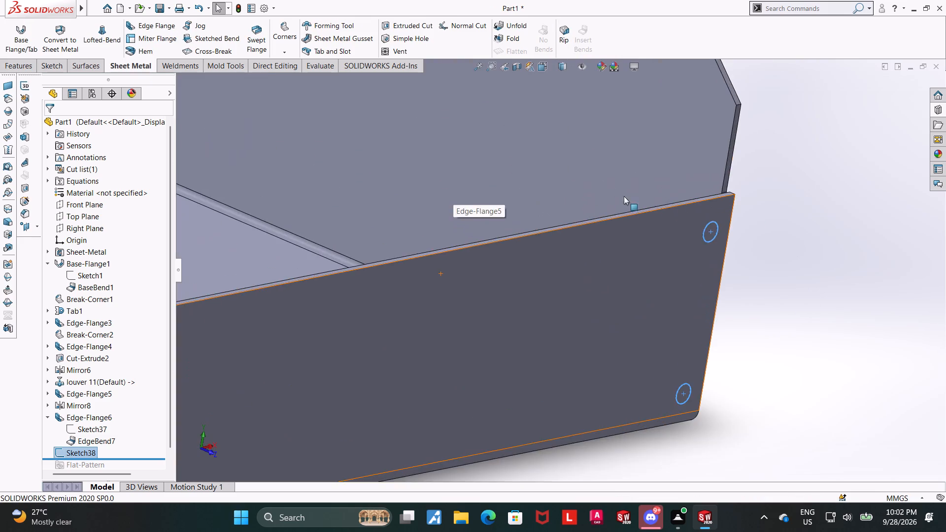
middle_click_drag(661, 201, 698, 276)
scroll(696, 275, "up", 3)
left_click(399, 25)
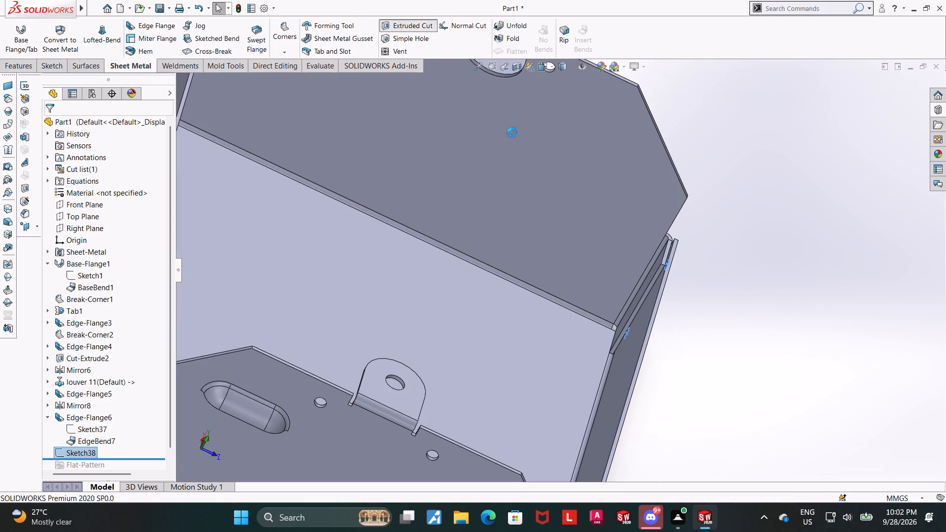
middle_click_drag(800, 311, 807, 328)
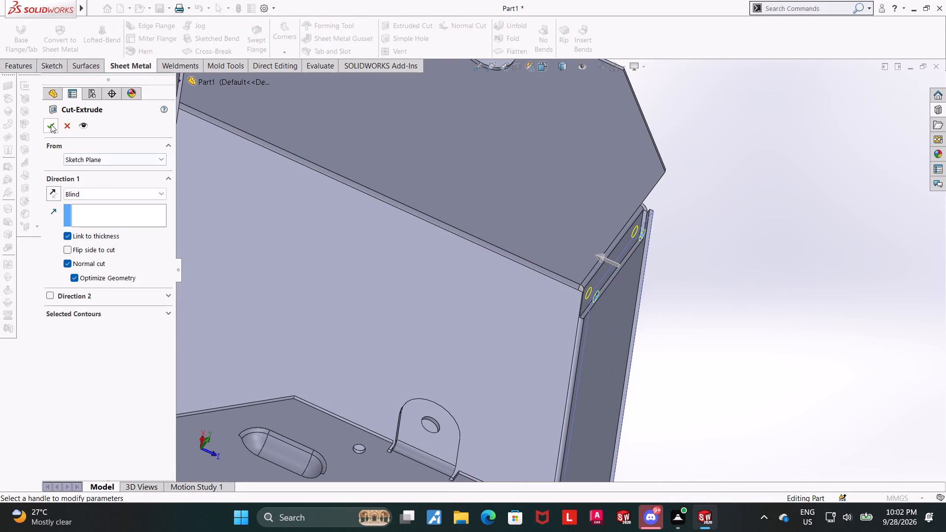
left_click(86, 194)
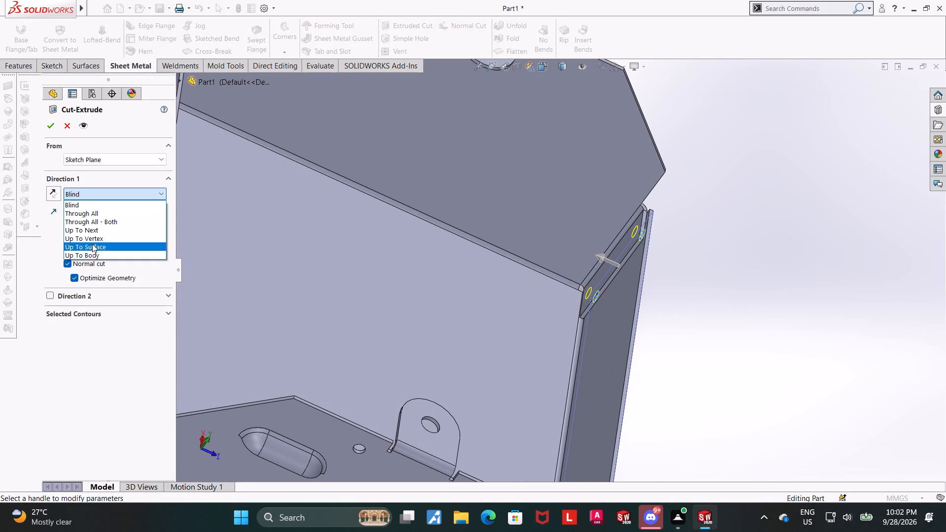
left_click(93, 246)
middle_click_drag(543, 258, 598, 292)
left_click(626, 261)
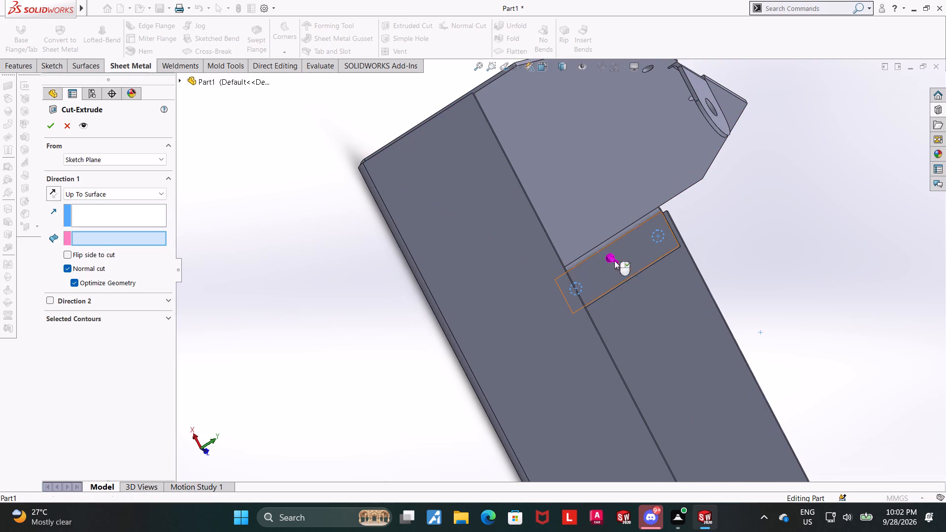
left_click(55, 121)
Examine the two cut holes in the side and corner flanges from several angles.
scroll(784, 270, "up", 4)
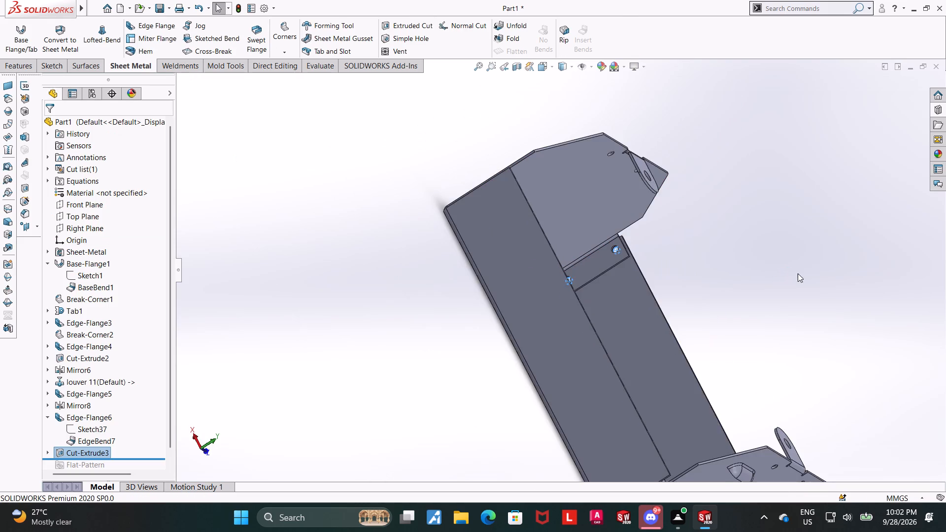
middle_click_drag(798, 274, 695, 291)
scroll(751, 273, "up", 6)
scroll(749, 257, "down", 4)
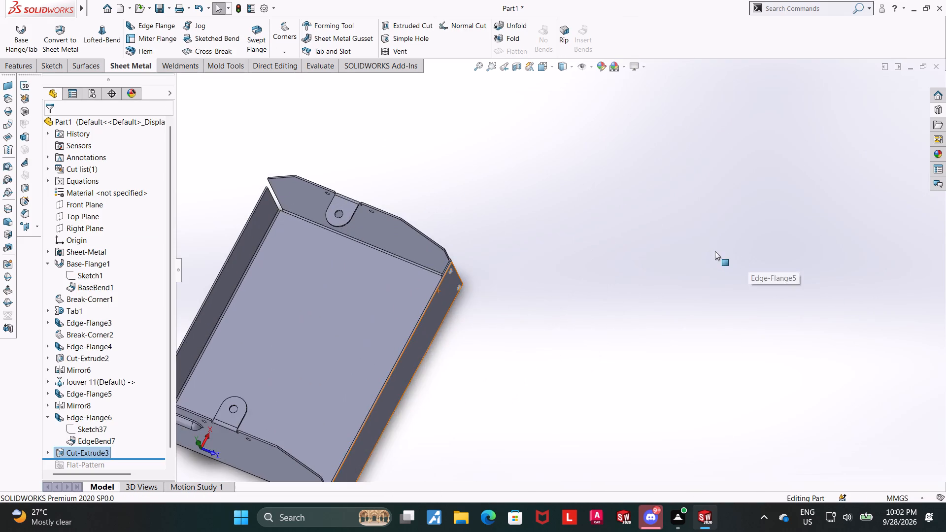
middle_click_drag(721, 251, 652, 288)
middle_click_drag(515, 294, 539, 292)
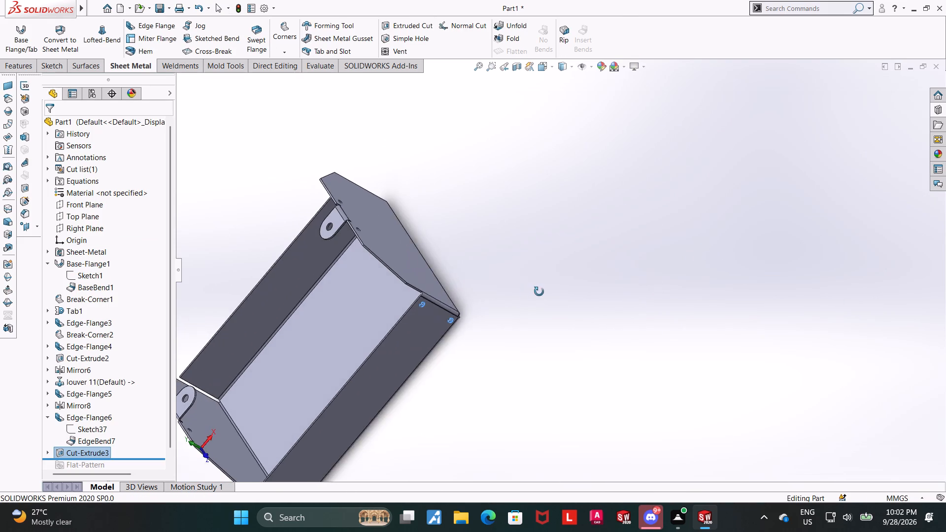
middle_click_drag(539, 292, 542, 285)
middle_click_drag(429, 307, 481, 286)
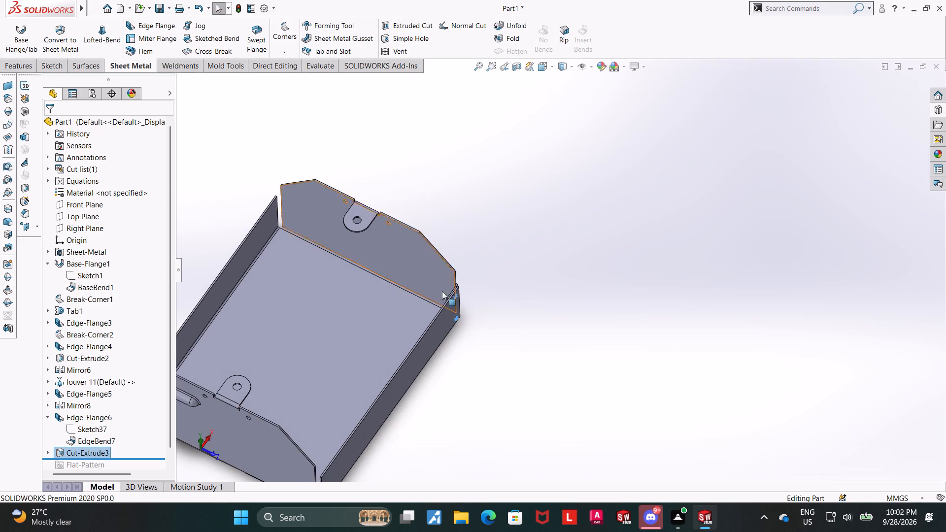
scroll(440, 291, "up", 3)
scroll(418, 295, "down", 3)
left_click(638, 298)
middle_click_drag(628, 296, 687, 296)
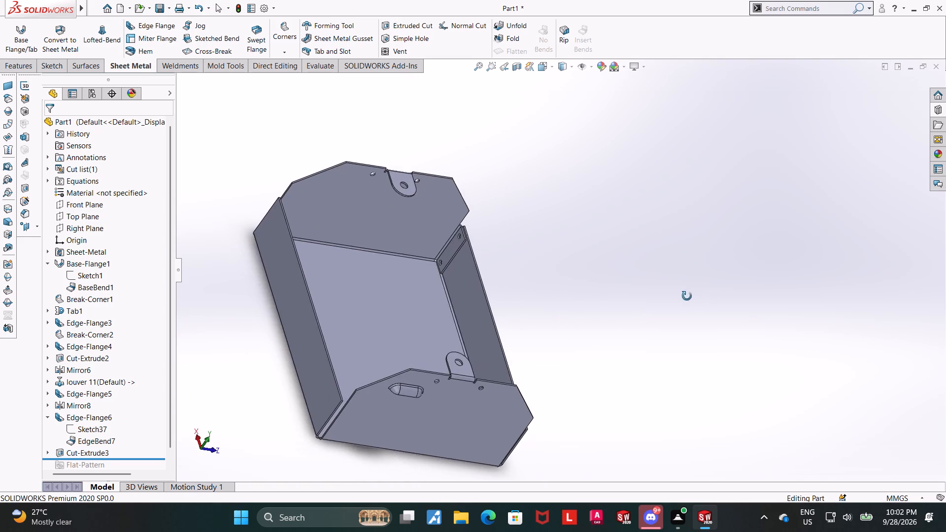
middle_click_drag(687, 296, 687, 295)
scroll(375, 259, "down", 5)
scroll(429, 259, "up", 5)
scroll(431, 263, "down", 3)
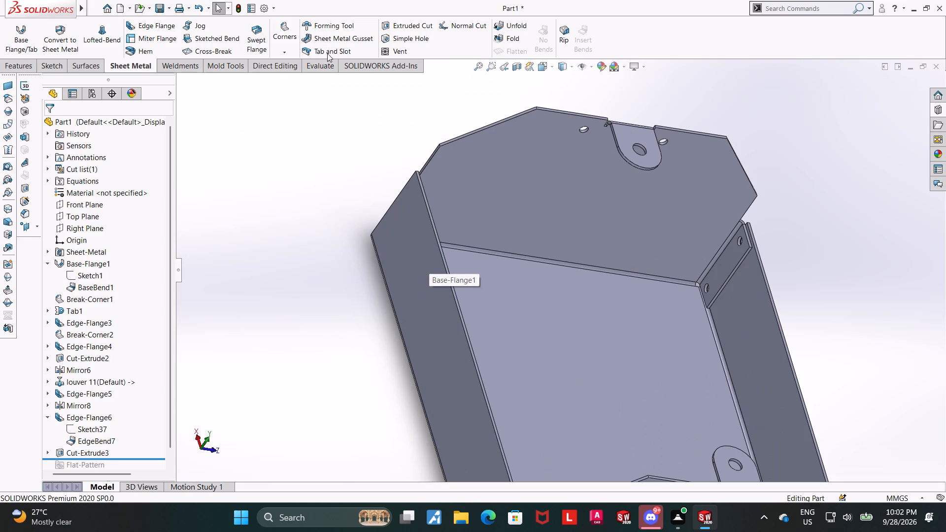
Mirror the corner edge flange (Edge-Flange6) about the Front Plane.
left_click(27, 67)
left_click(429, 53)
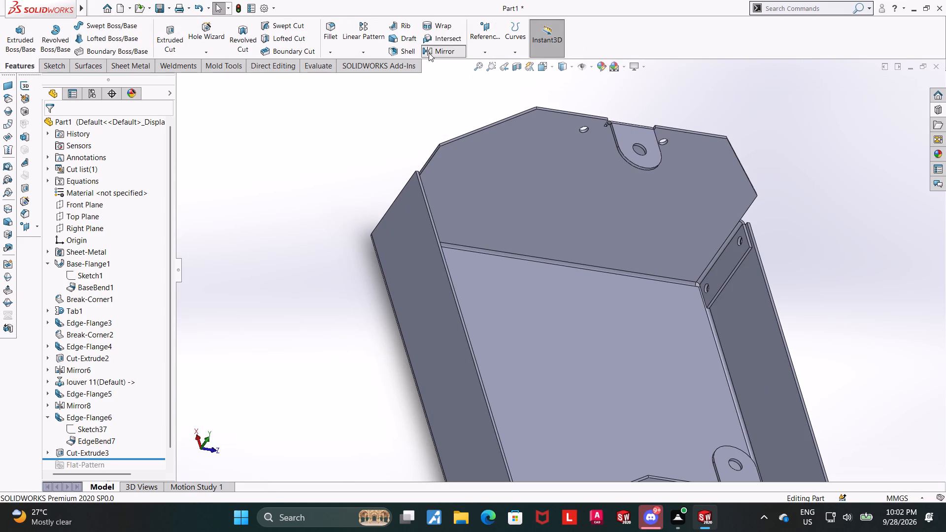
scroll(396, 97, "up", 5)
left_click(178, 81)
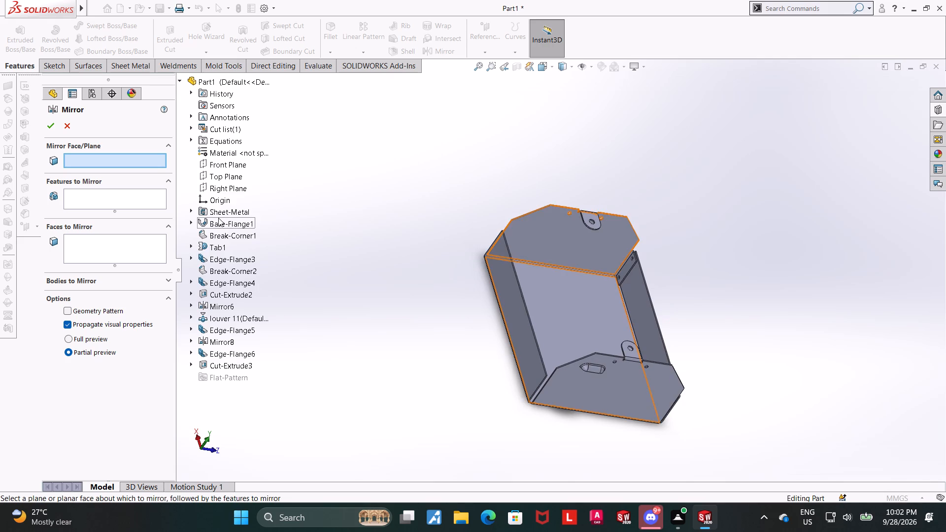
left_click(218, 165)
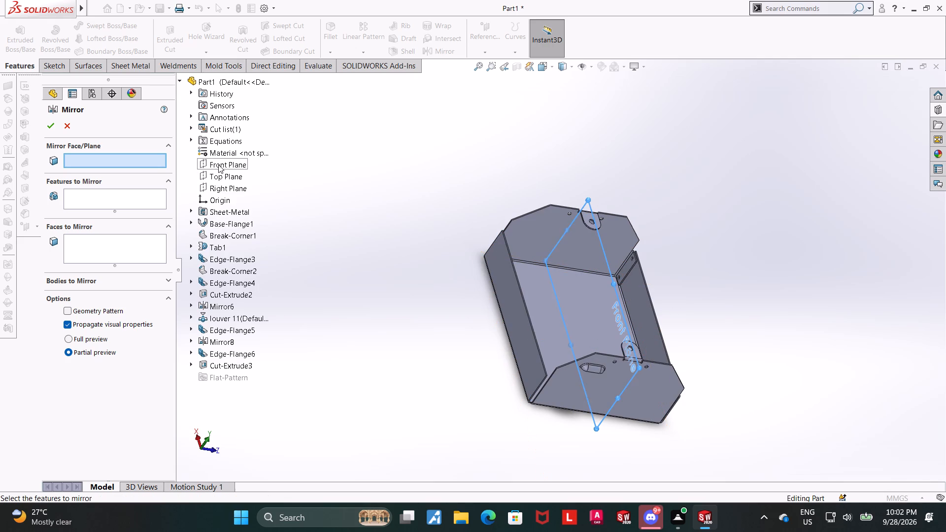
left_click(213, 354)
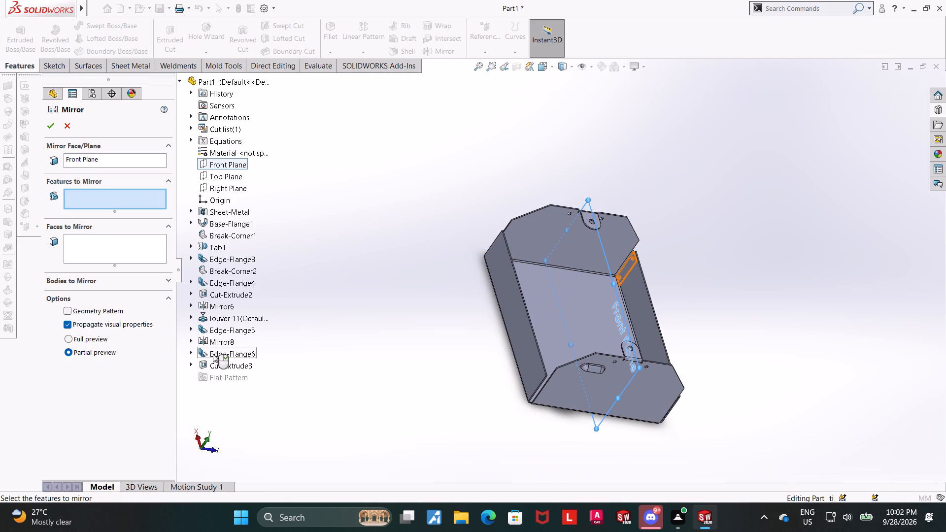
left_click(215, 363)
left_click(48, 123)
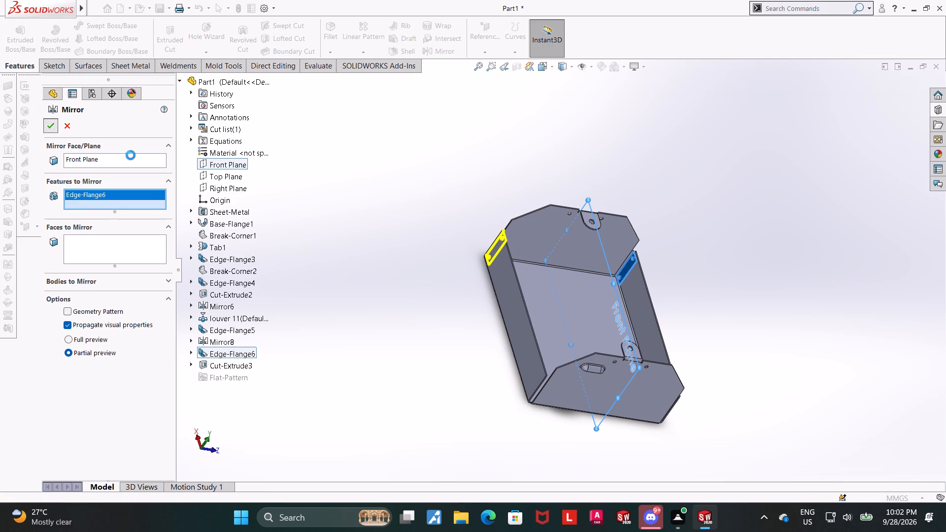
Edit the corner flange mirror to also include the hole cut, Cut-Extrude3.
scroll(714, 306, "up", 6)
middle_click_drag(694, 296, 605, 317)
scroll(599, 244, "down", 7)
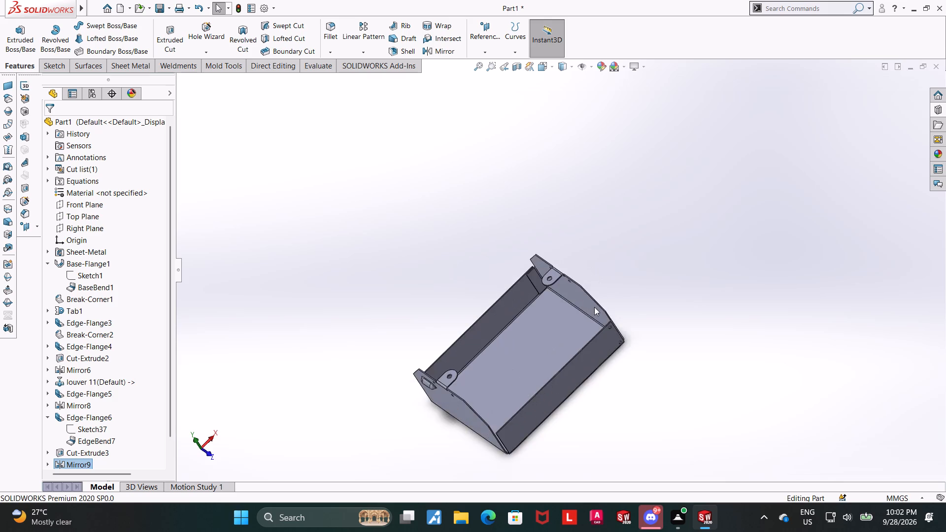
scroll(594, 307, "down", 4)
scroll(561, 341, "up", 1)
middle_click_drag(560, 340, 552, 370)
middle_click(551, 338)
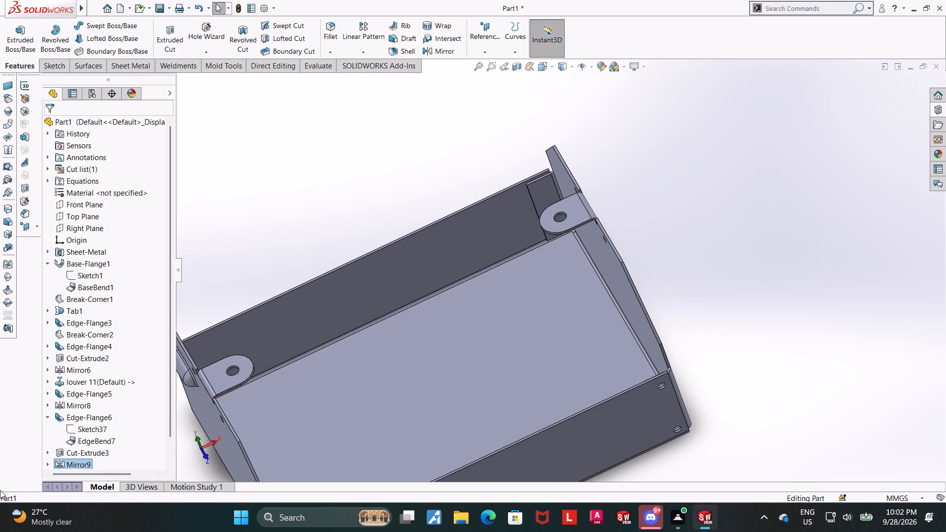
scroll(120, 425, "down", 3)
left_click(82, 437)
left_click(95, 406)
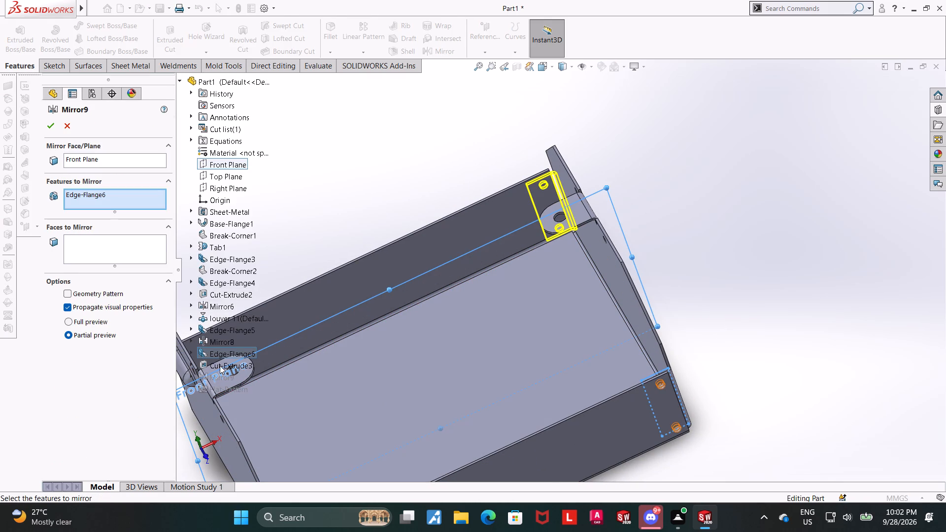
left_click(220, 366)
left_click(50, 124)
Mirror the corner flange mirror (Mirror9), with its hole cut, about the Right Plane.
scroll(821, 321, "up", 5)
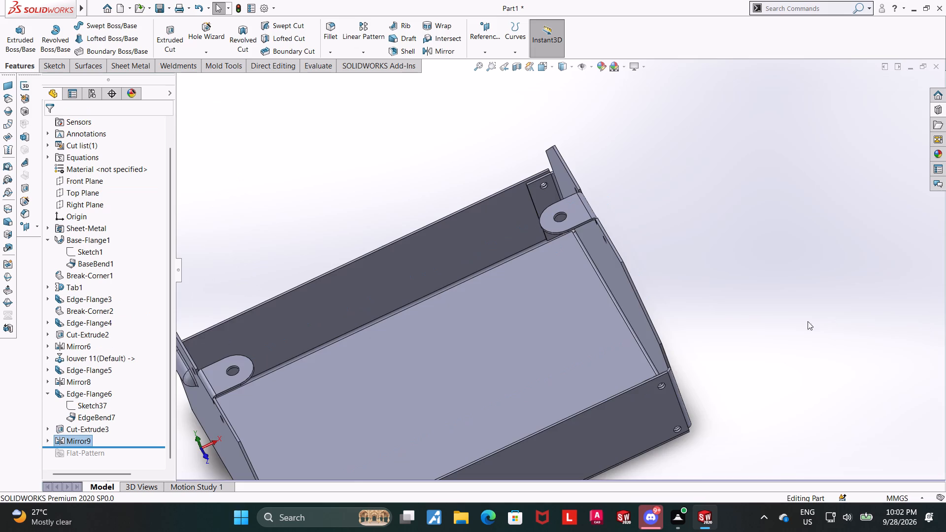
middle_click_drag(761, 327, 772, 308)
scroll(771, 304, "up", 5)
scroll(576, 334, "down", 3)
middle_click_drag(560, 329, 544, 358)
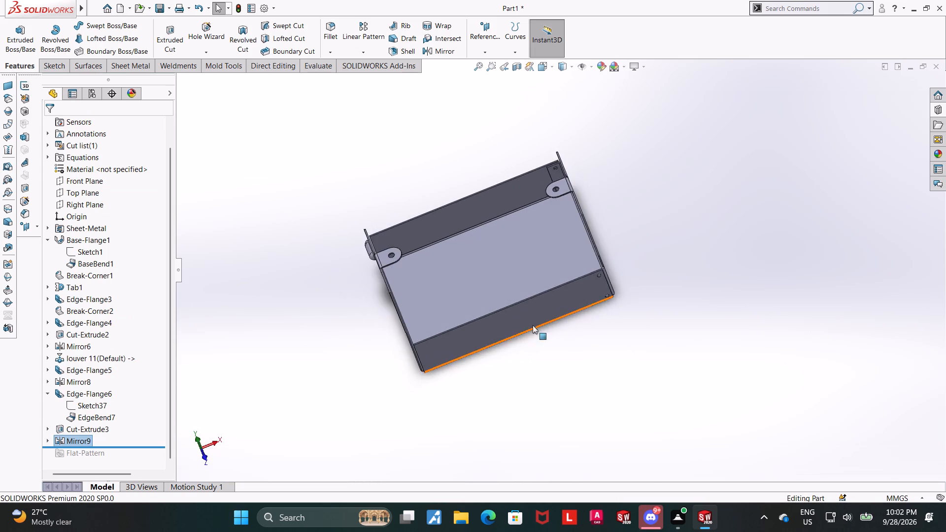
scroll(525, 312, "down", 3)
scroll(431, 164, "up", 4)
scroll(445, 163, "down", 2)
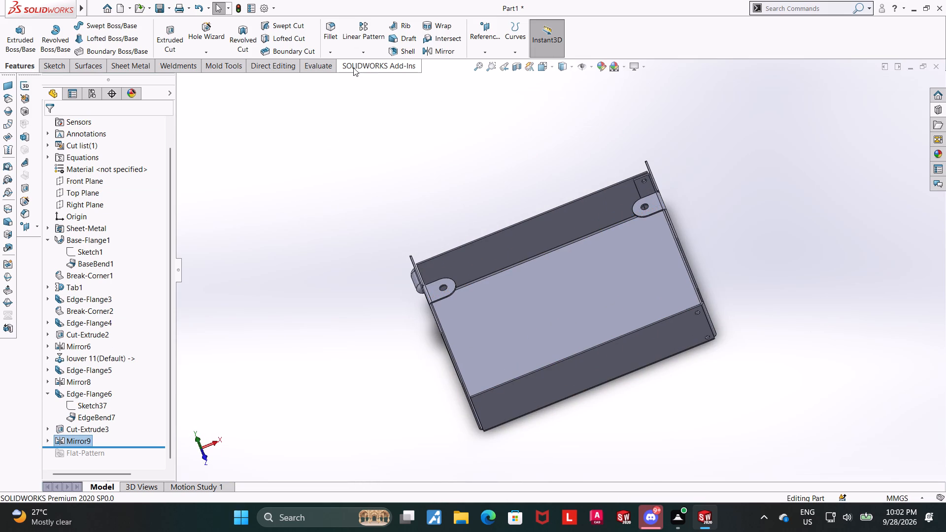
left_click(456, 52)
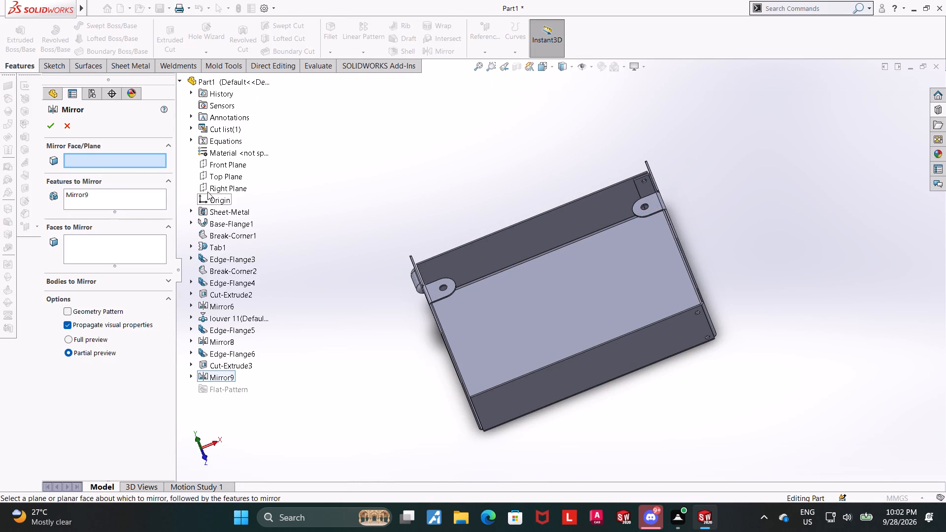
left_click(207, 189)
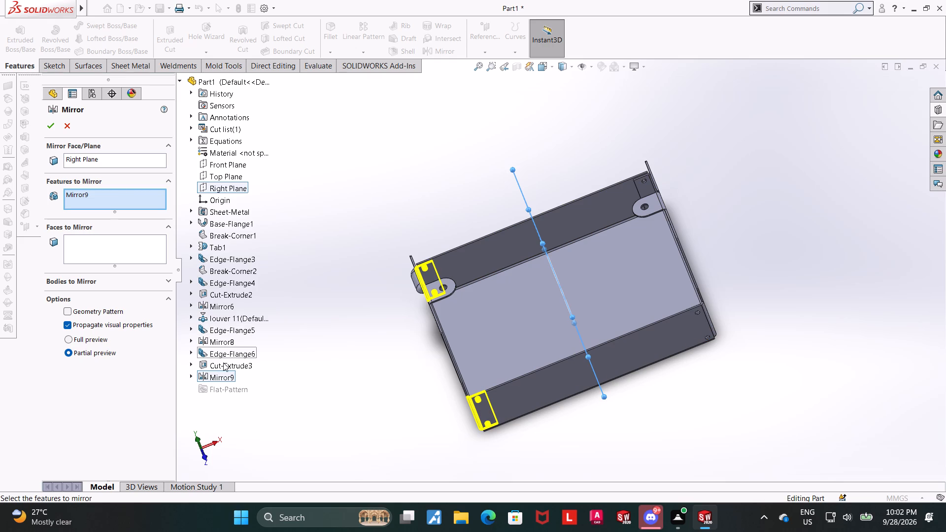
left_click(53, 126)
Examine the mirrored corner flanges and their holes at all four corners from several angles.
middle_click_drag(755, 269, 756, 420)
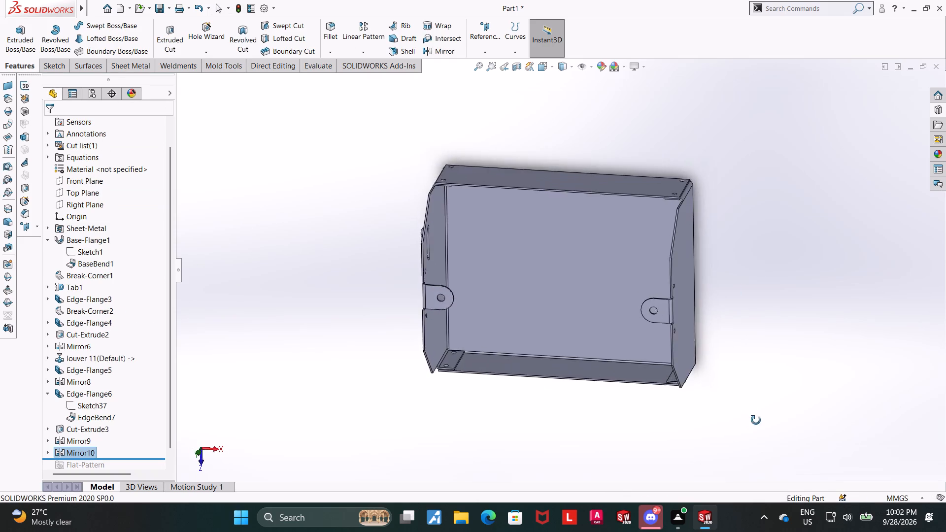
middle_click_drag(756, 420, 757, 392)
scroll(458, 386, "down", 10)
middle_click_drag(569, 337, 571, 272)
scroll(569, 309, "up", 11)
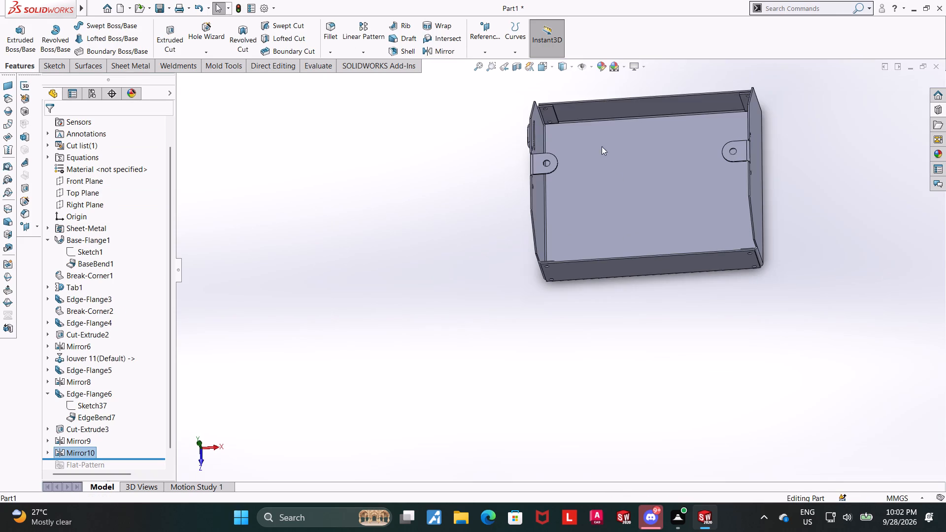
middle_click_drag(611, 188, 650, 94)
scroll(650, 94, "up", 6)
scroll(734, 219, "down", 3)
scroll(403, 248, "down", 2)
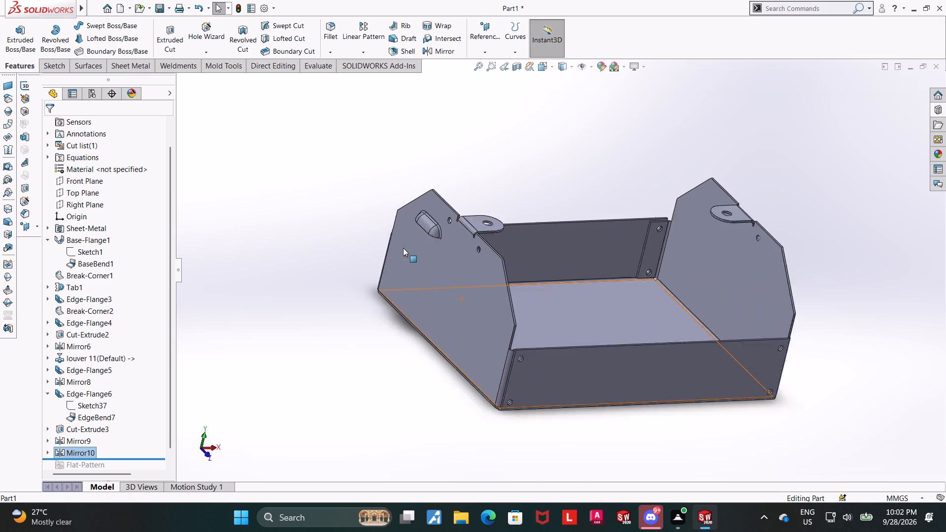
scroll(403, 248, "down", 6)
scroll(426, 262, "up", 4)
middle_click_drag(829, 249, 873, 200)
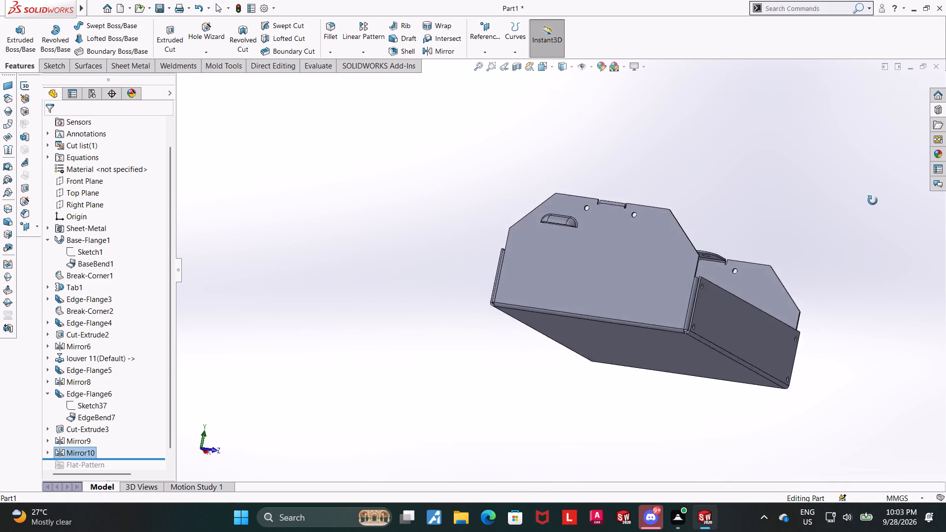
middle_click_drag(873, 200, 858, 236)
scroll(793, 250, "down", 2)
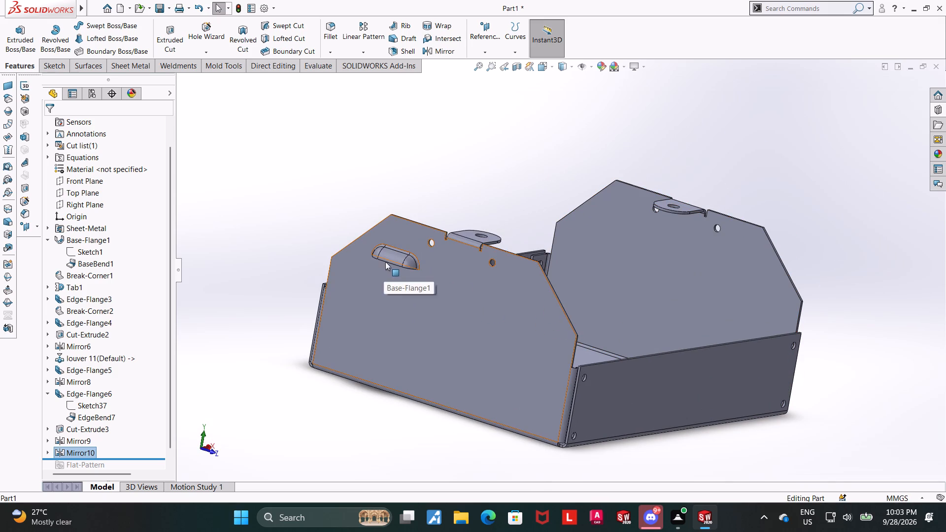
In the left view, set up a Linear Pattern of louver 11 down the side flange with 4 instances spaced 70 mm.
left_click(429, 323)
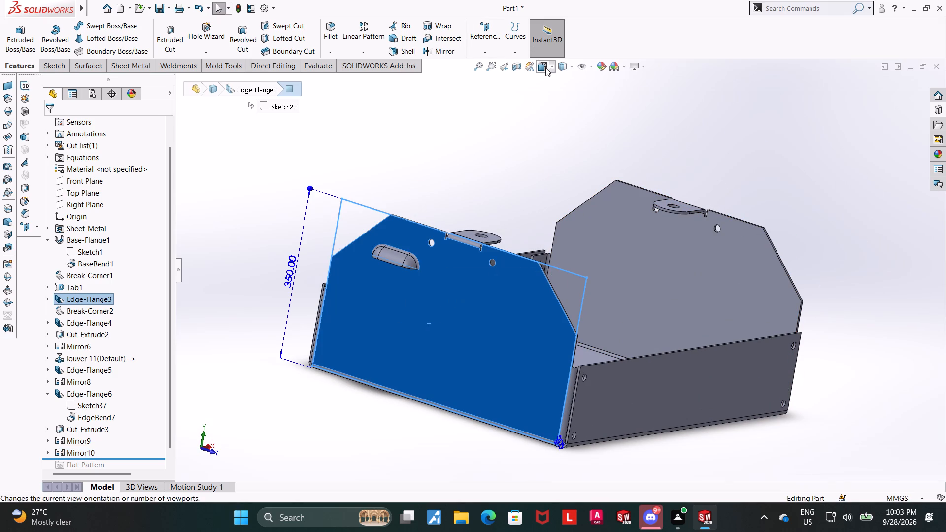
left_click(545, 67)
left_click(390, 334)
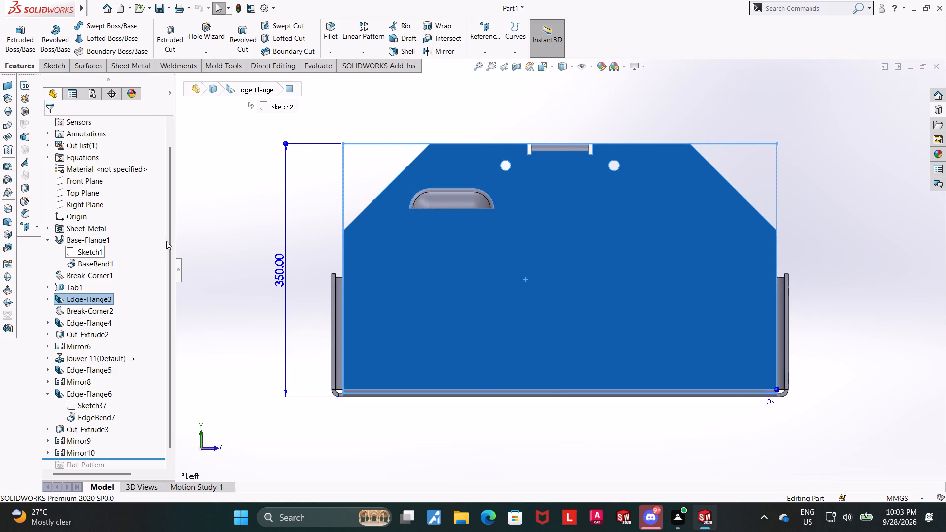
left_click(212, 235)
left_click(365, 33)
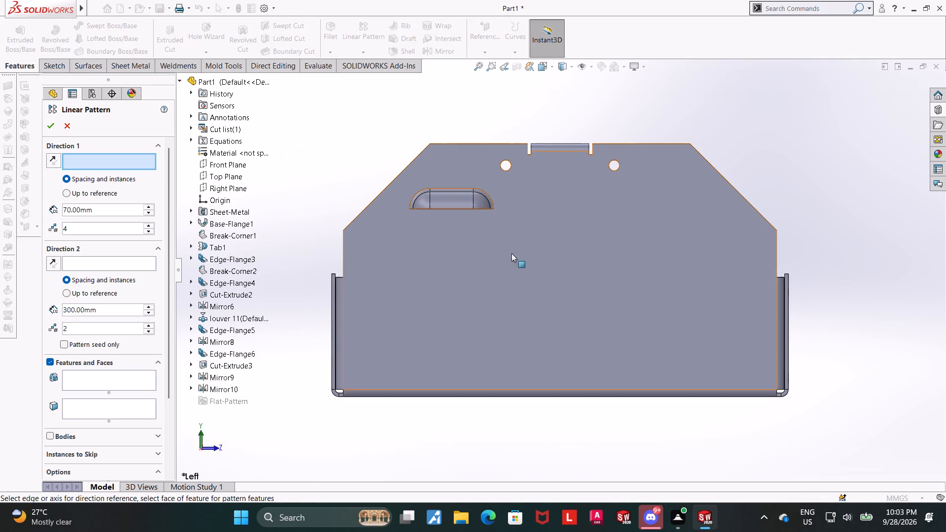
left_click(343, 254)
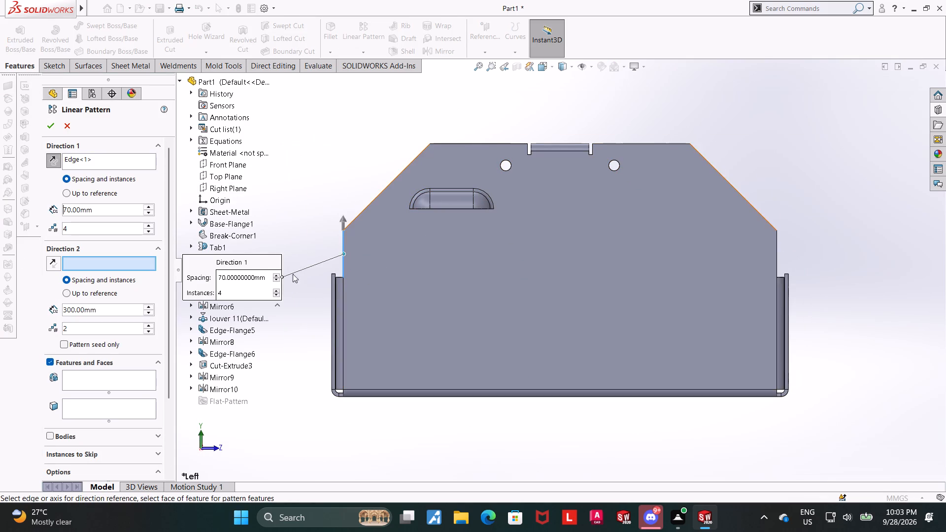
left_click(56, 161)
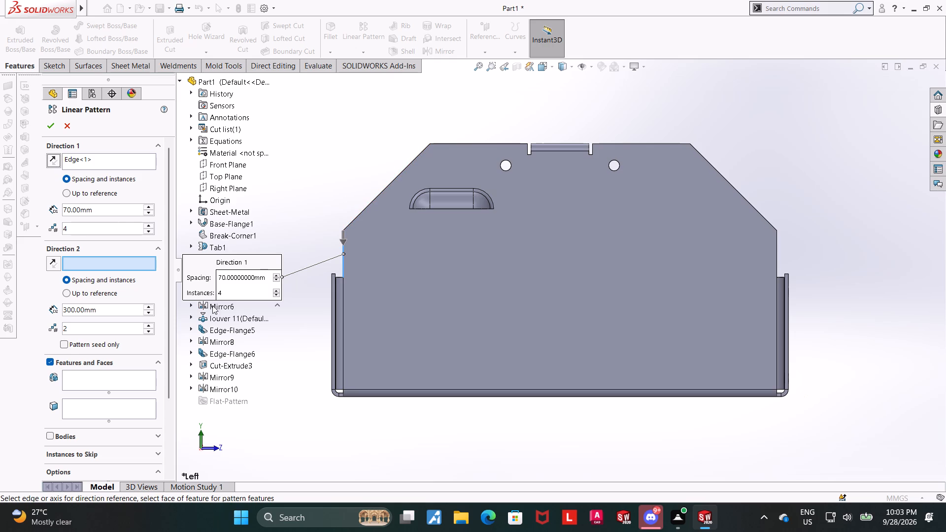
left_click(214, 321)
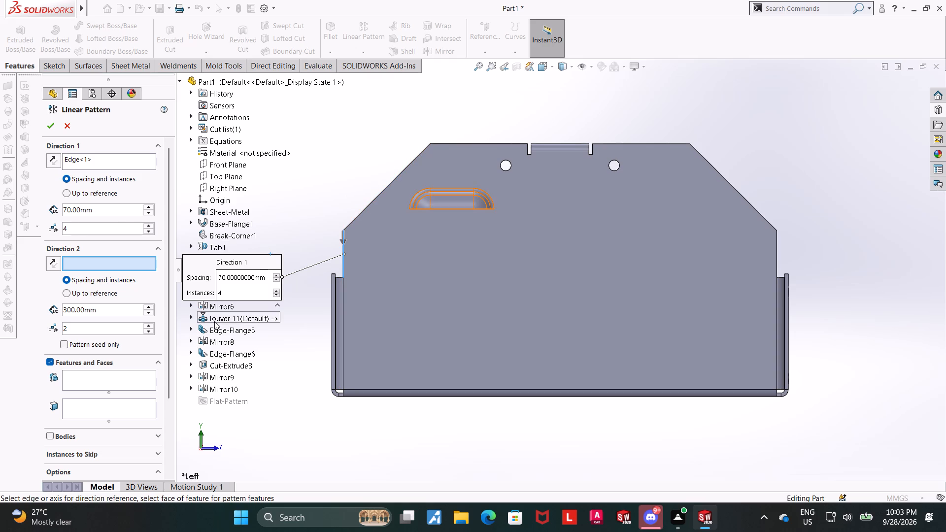
double_click(222, 319)
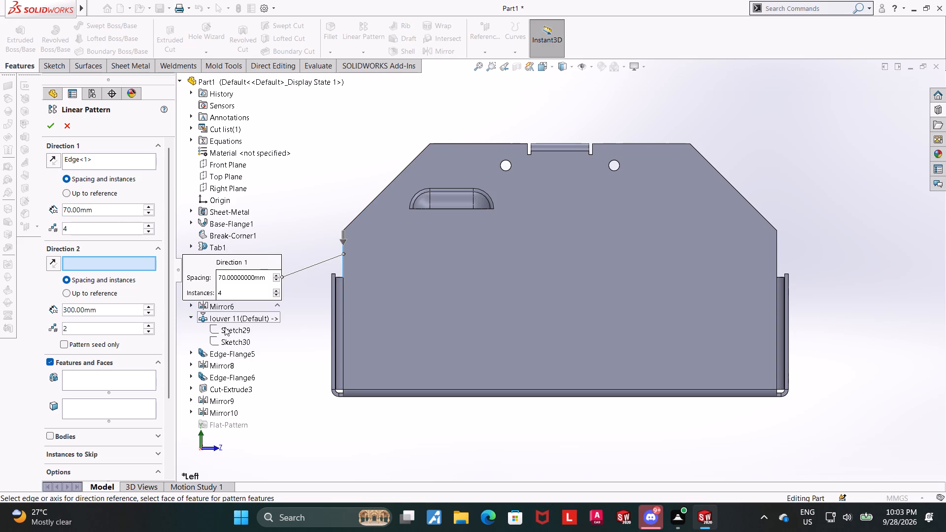
left_click(225, 317)
left_click(190, 316)
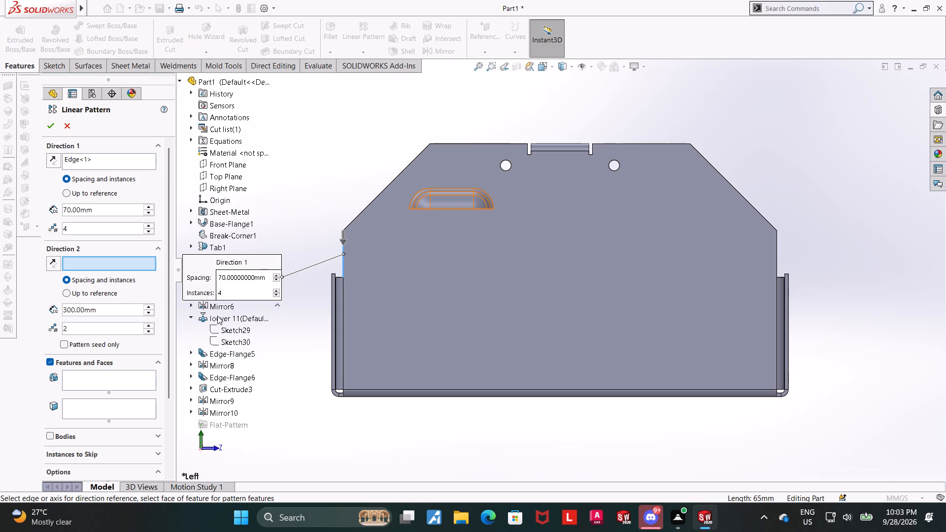
left_click(101, 377)
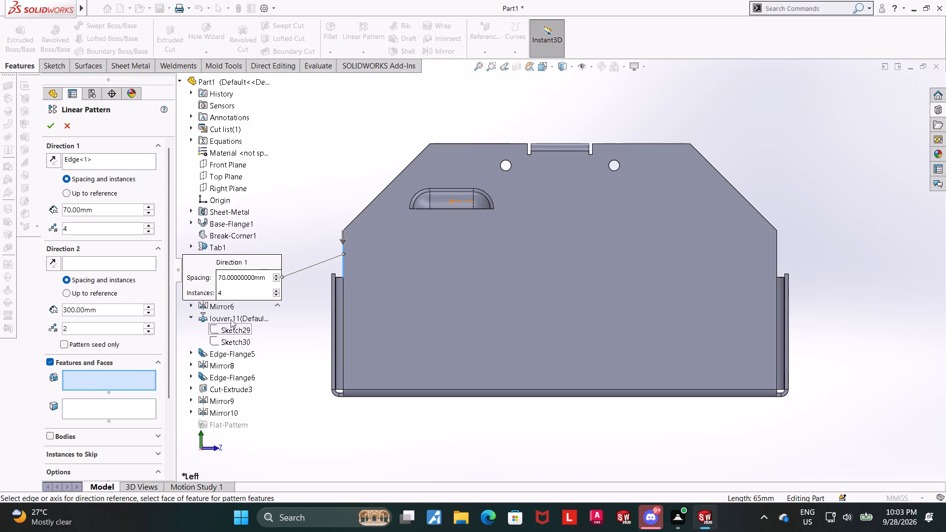
left_click(231, 318)
Add a second pattern direction along the flange's top edge, reversed, with 2 instances spaced 300 mm, and complete the louver pattern.
left_click(85, 266)
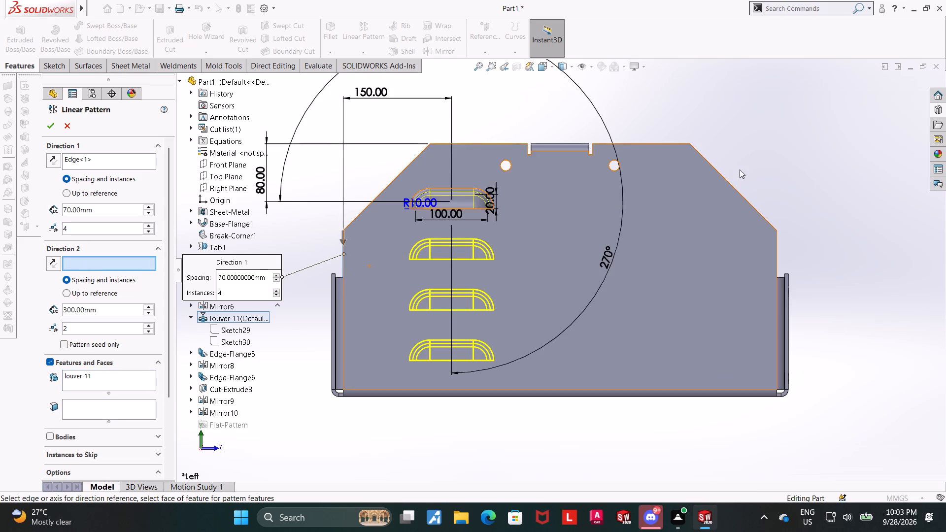
left_click(663, 143)
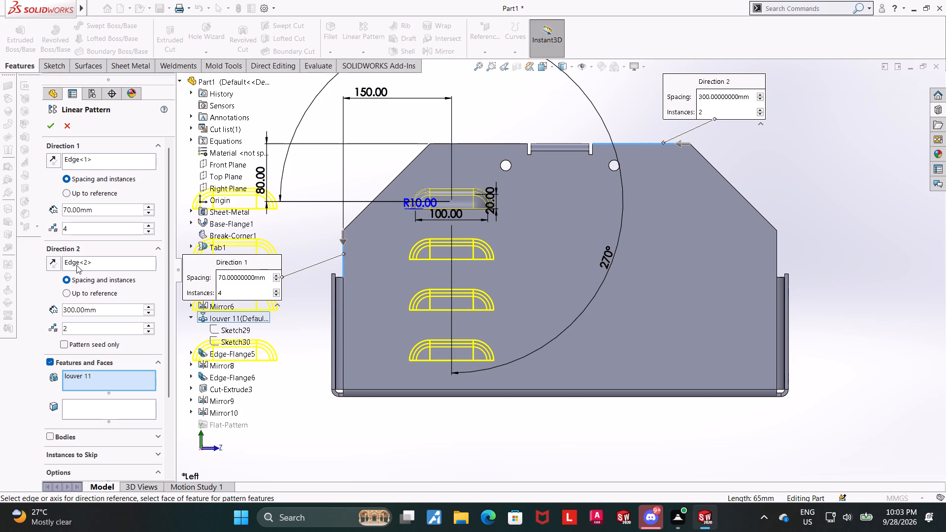
left_click(56, 265)
left_click(46, 126)
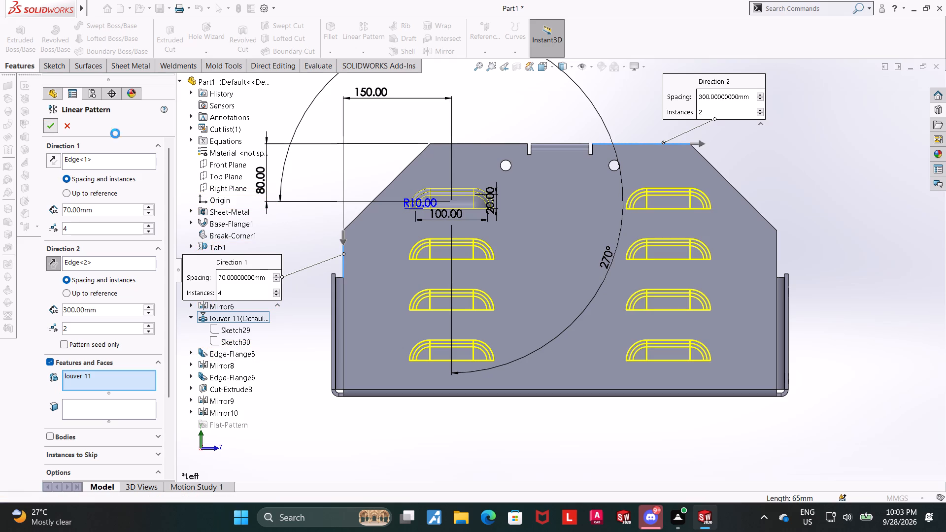
Mirror the louver pattern (LPattern2) about the Right Plane onto the opposite side flange.
scroll(840, 211, "up", 3)
middle_click_drag(820, 210, 732, 236)
left_click(447, 56)
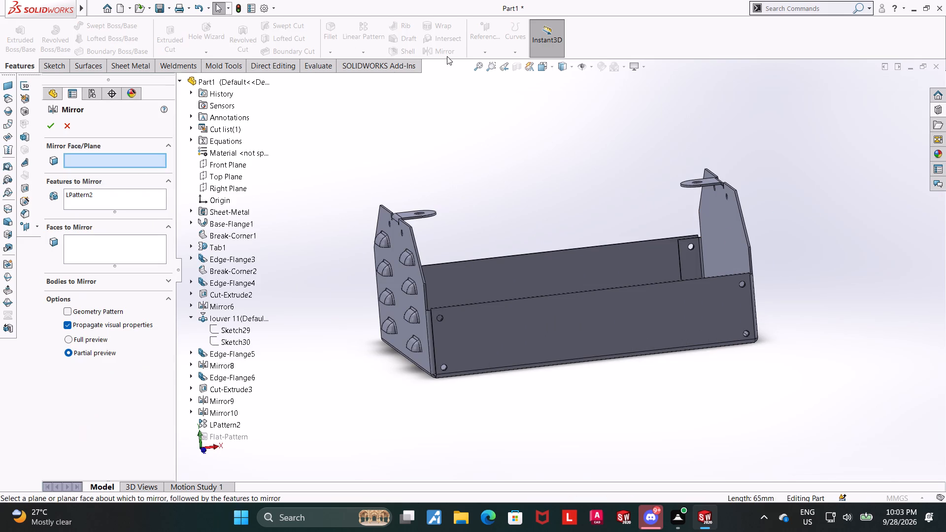
left_click(222, 186)
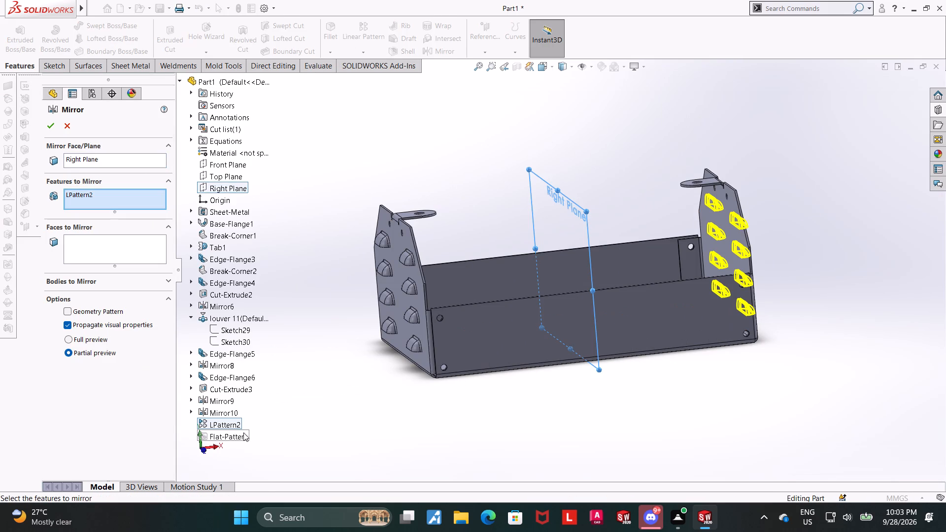
left_click(224, 427)
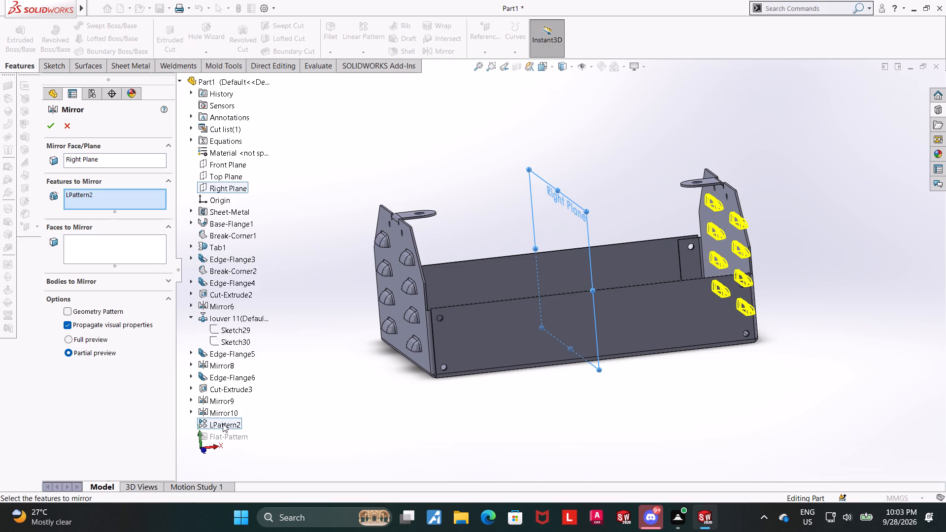
left_click(223, 424)
left_click(53, 131)
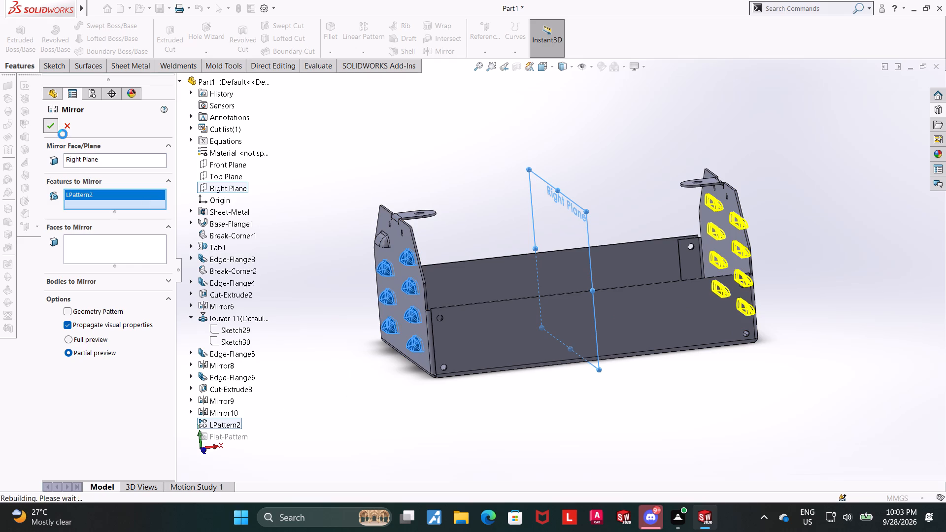
Examine the louvers on both side flanges and the overall tray.
scroll(796, 302, "up", 4)
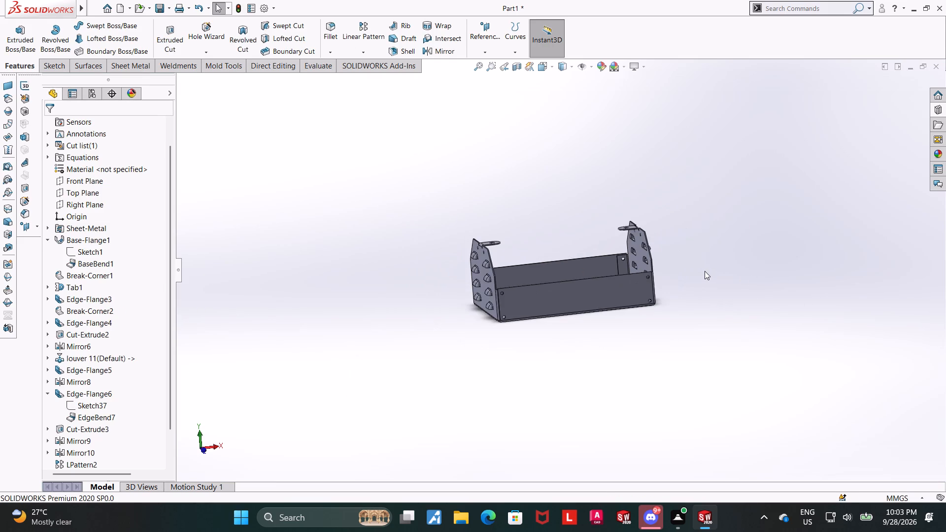
scroll(704, 271, "down", 2)
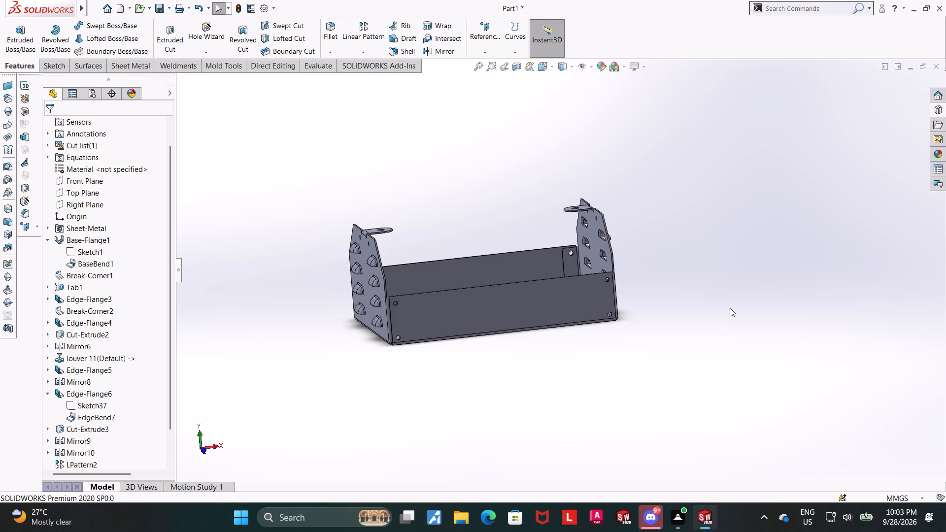
scroll(605, 195, "down", 2)
middle_click_drag(563, 189, 565, 231)
scroll(592, 313, "up", 2)
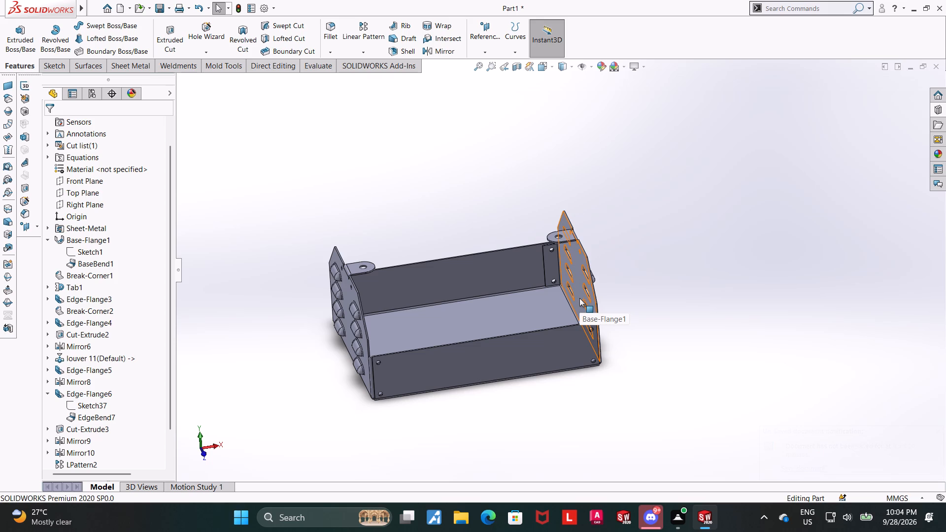
scroll(39, 400, "down", 3)
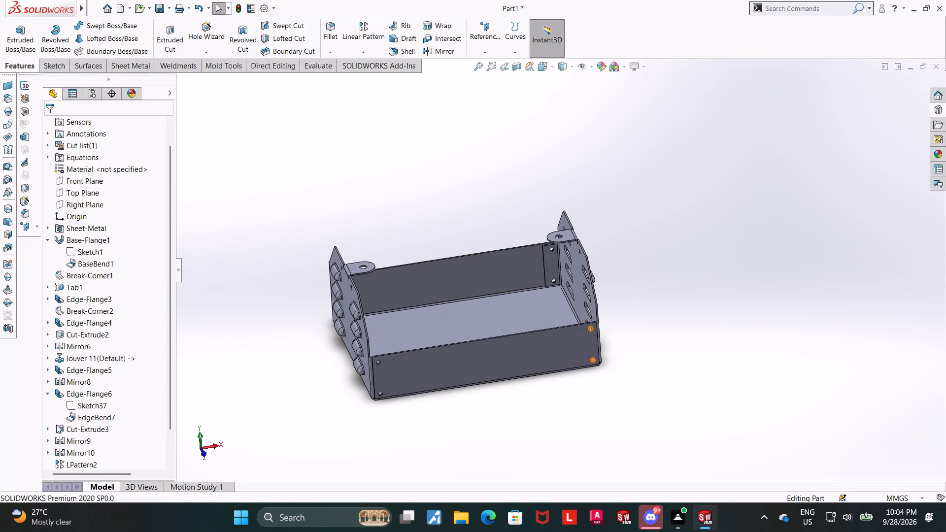
Examine corner flange Edge-Flange6 with its dimensions and holes in the front view.
left_click(51, 394)
left_click(78, 396)
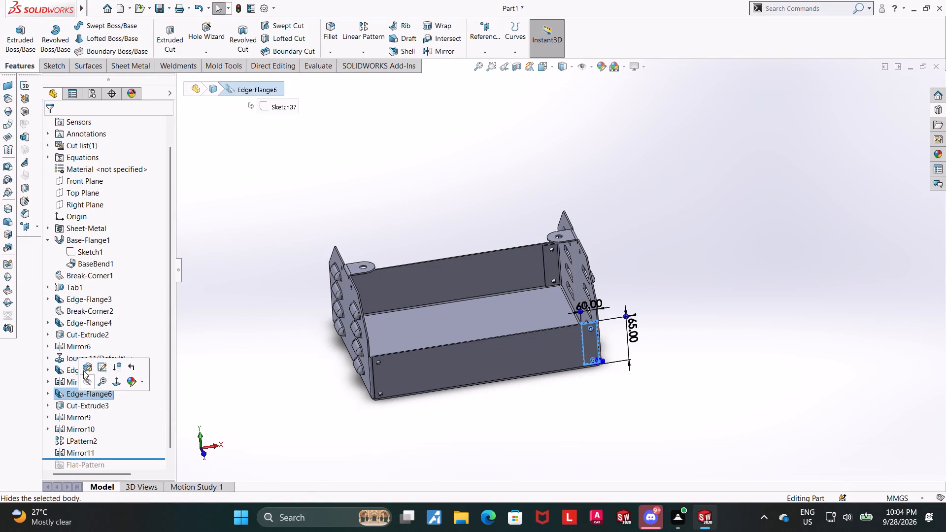
scroll(808, 373, "down", 1)
scroll(546, 314, "down", 6)
middle_click_drag(526, 294, 504, 281)
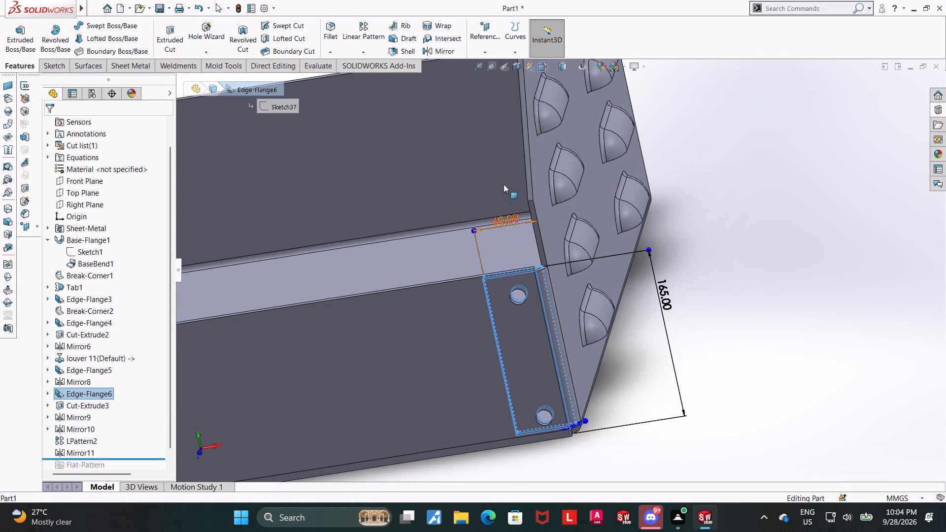
left_click(546, 68)
left_click(464, 393)
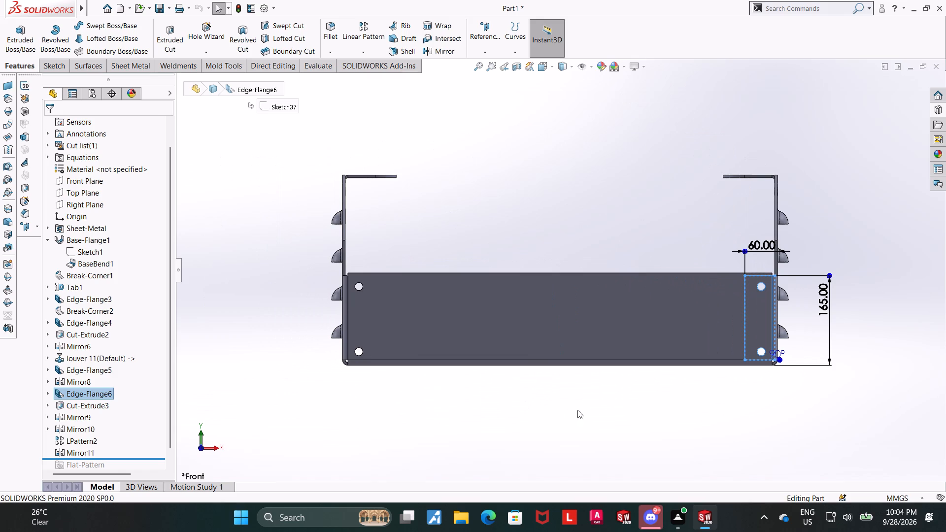
scroll(780, 316, "down", 4)
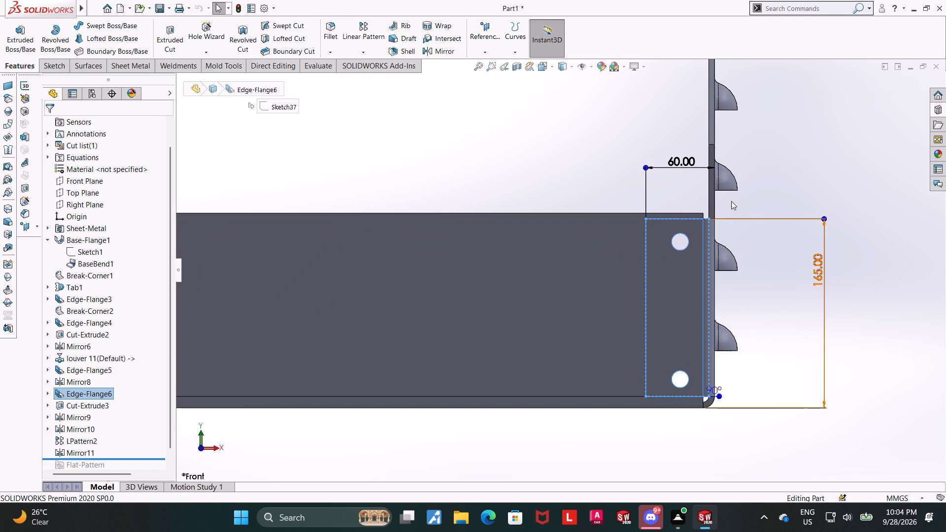
scroll(729, 199, "down", 4)
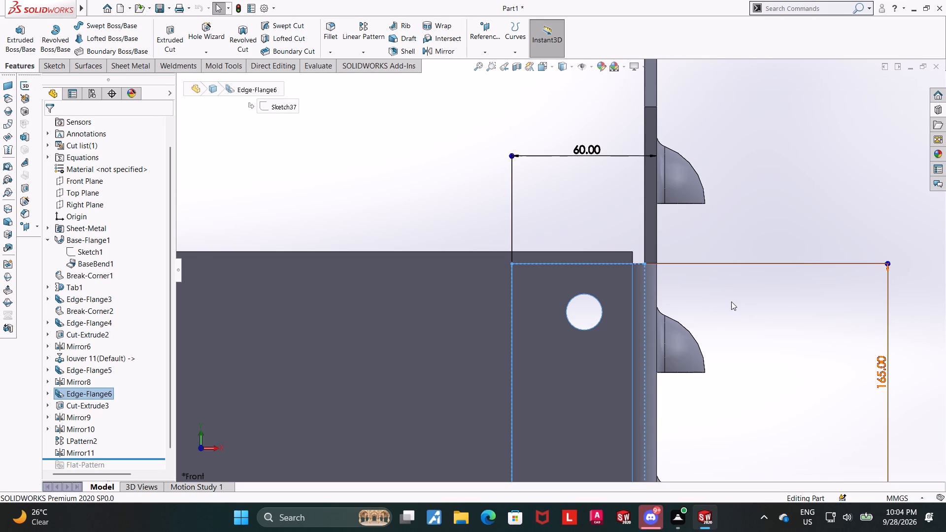
scroll(731, 301, "up", 4)
scroll(598, 226, "down", 12)
scroll(599, 250, "up", 9)
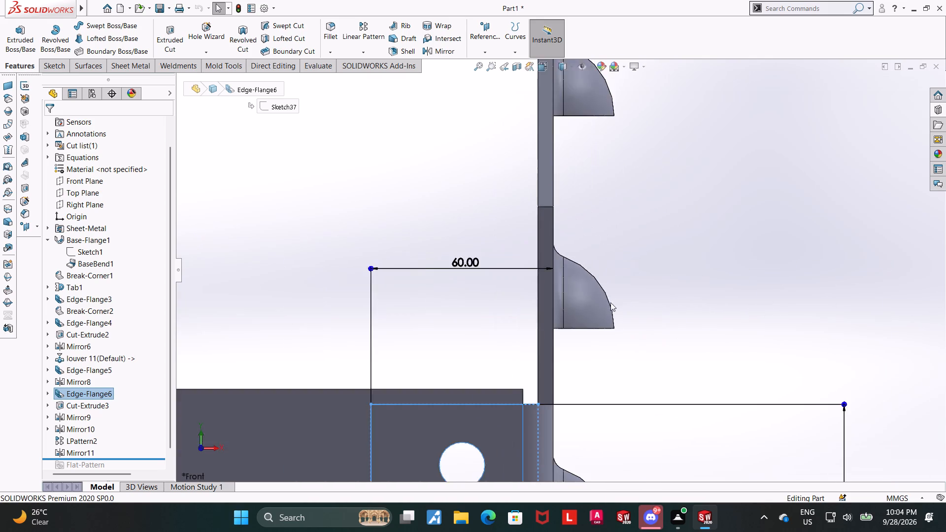
scroll(610, 302, "up", 6)
scroll(533, 354, "down", 4)
left_click(863, 380)
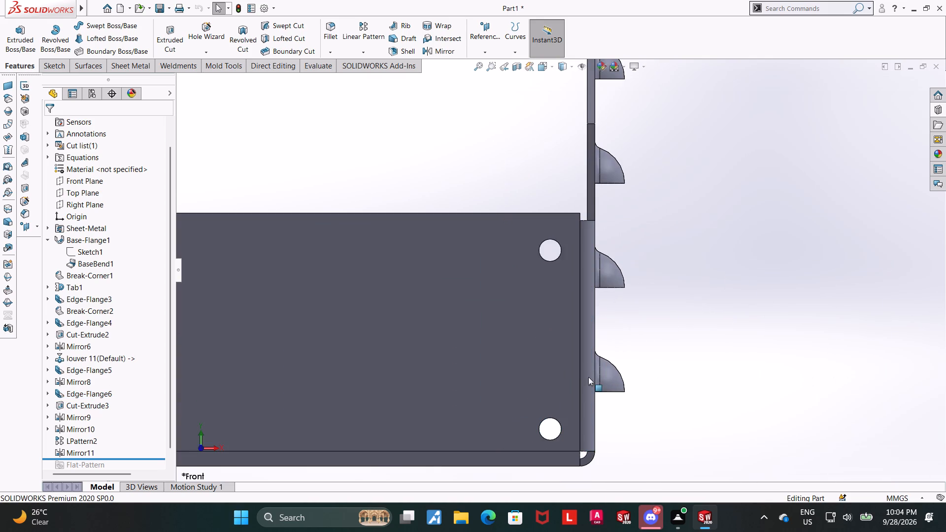
scroll(564, 373, "up", 5)
left_click(387, 381)
scroll(431, 356, "up", 5)
Examine the whole tray from all sides, including the louvers, tabs and corner flanges.
middle_click_drag(415, 312, 434, 337)
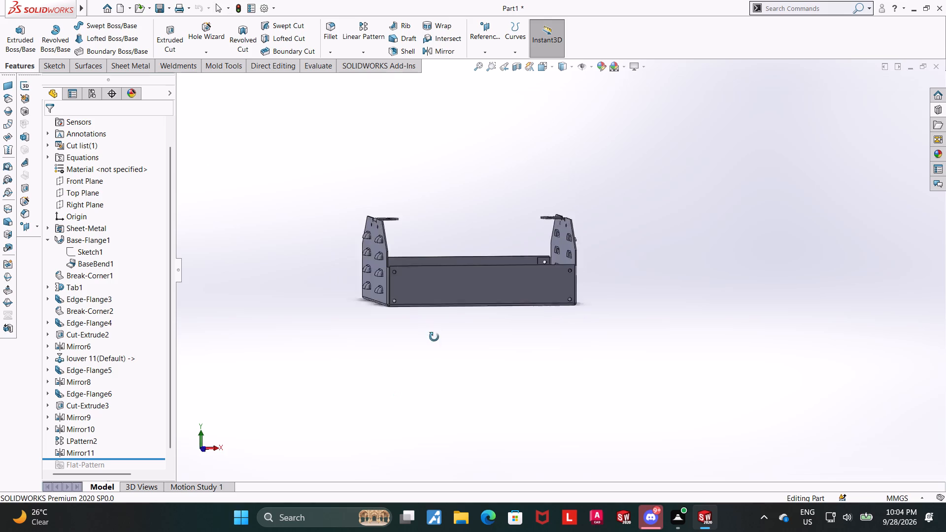
middle_click_drag(434, 337, 440, 369)
scroll(451, 236, "down", 2)
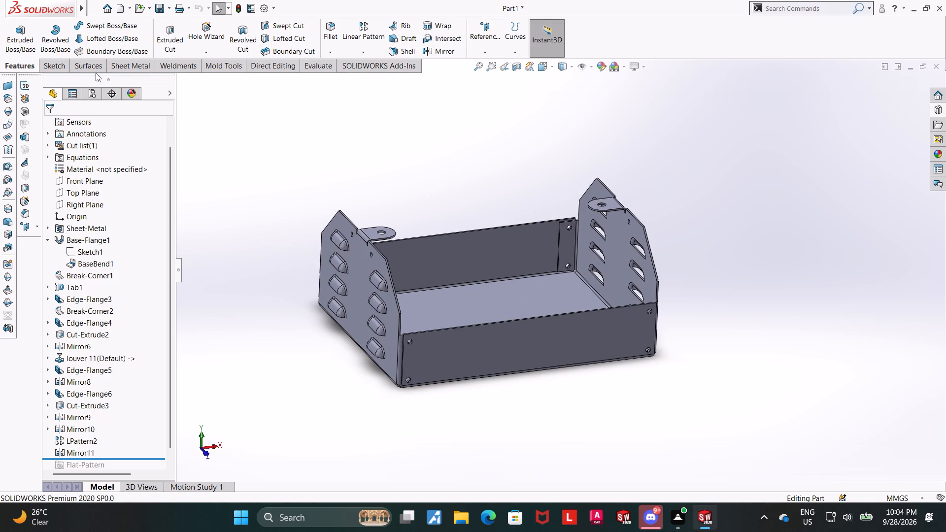
left_click(125, 68)
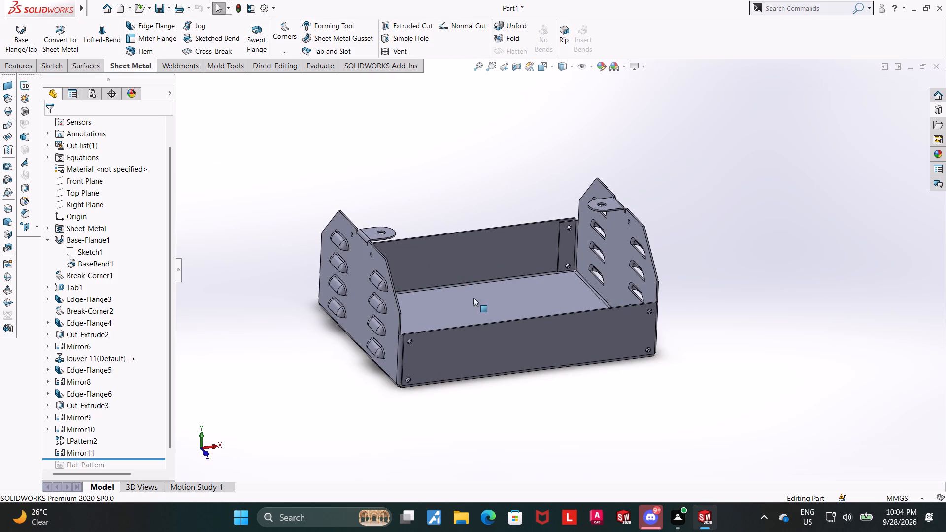
scroll(493, 256, "up", 1)
middle_click(469, 279)
scroll(555, 230, "down", 3)
left_click(808, 256)
middle_click_drag(743, 260, 739, 268)
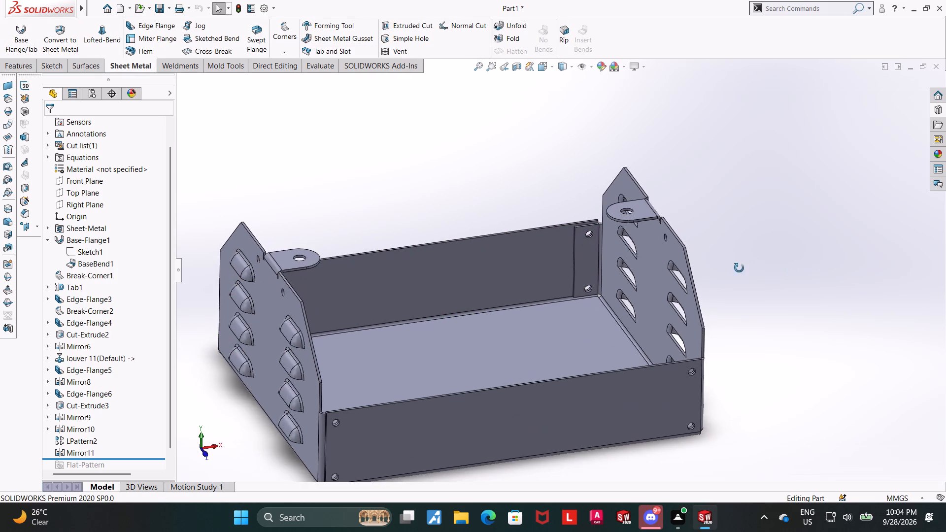
middle_click_drag(739, 268, 739, 268)
scroll(626, 253, "up", 3)
scroll(505, 264, "down", 3)
middle_click_drag(509, 273, 499, 276)
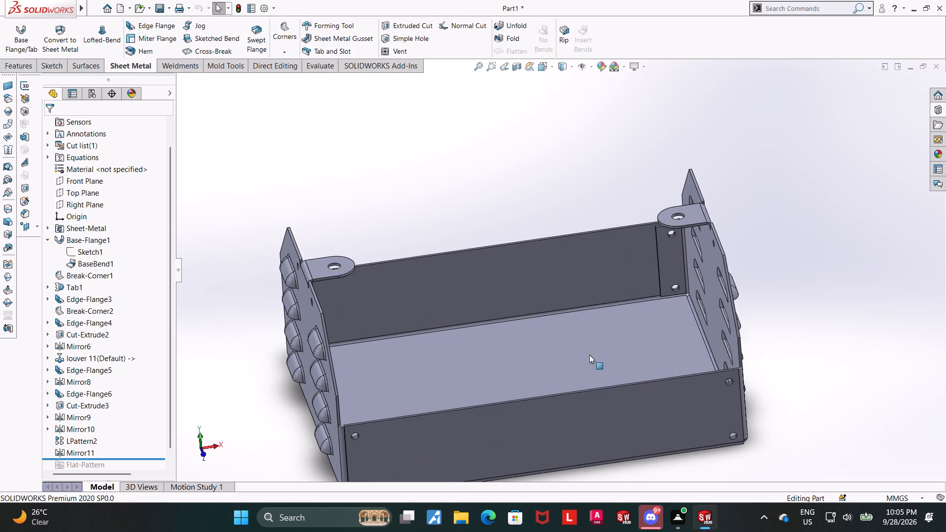
scroll(501, 399, "up", 3)
middle_click_drag(459, 397, 478, 372)
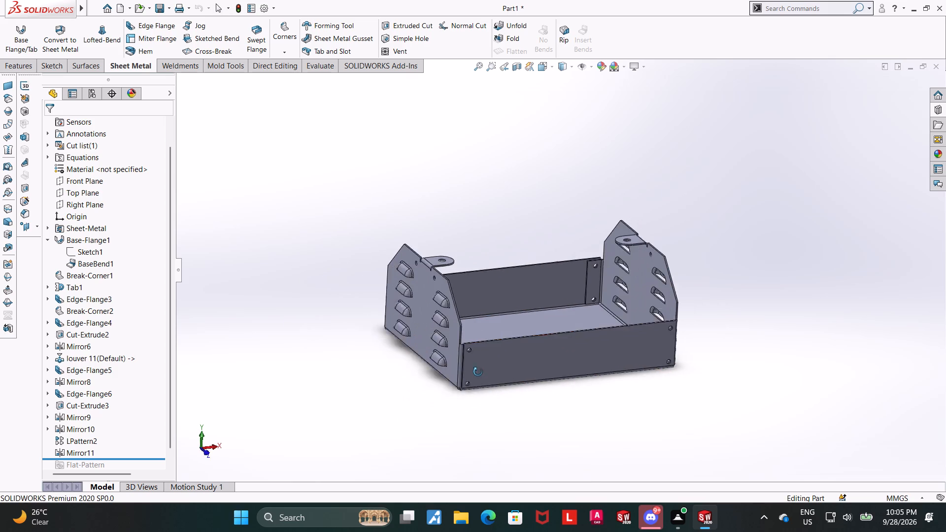
middle_click_drag(478, 372, 479, 369)
scroll(533, 285, "down", 4)
middle_click_drag(648, 256, 655, 291)
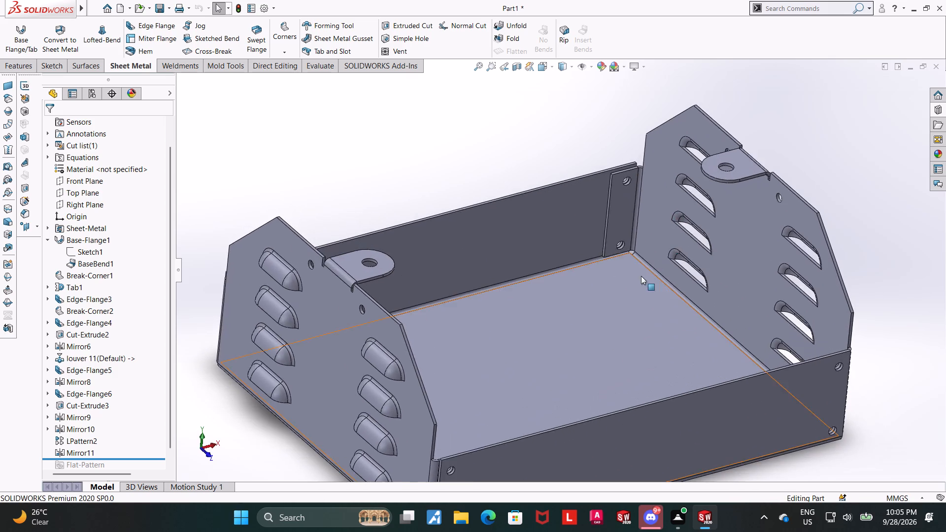
scroll(594, 219, "down", 8)
scroll(635, 179, "up", 12)
scroll(550, 305, "up", 5)
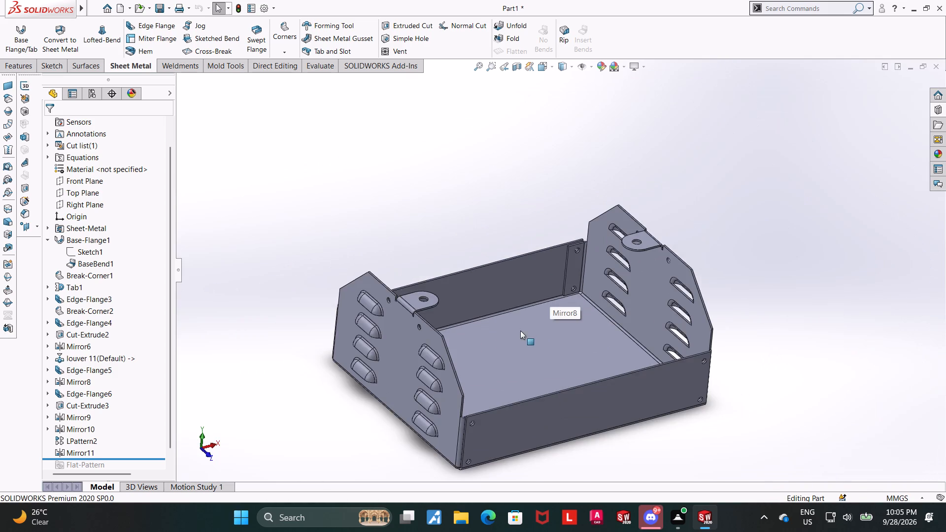
middle_click_drag(520, 331, 637, 411)
scroll(636, 411, "up", 1)
scroll(577, 420, "down", 3)
scroll(580, 414, "up", 2)
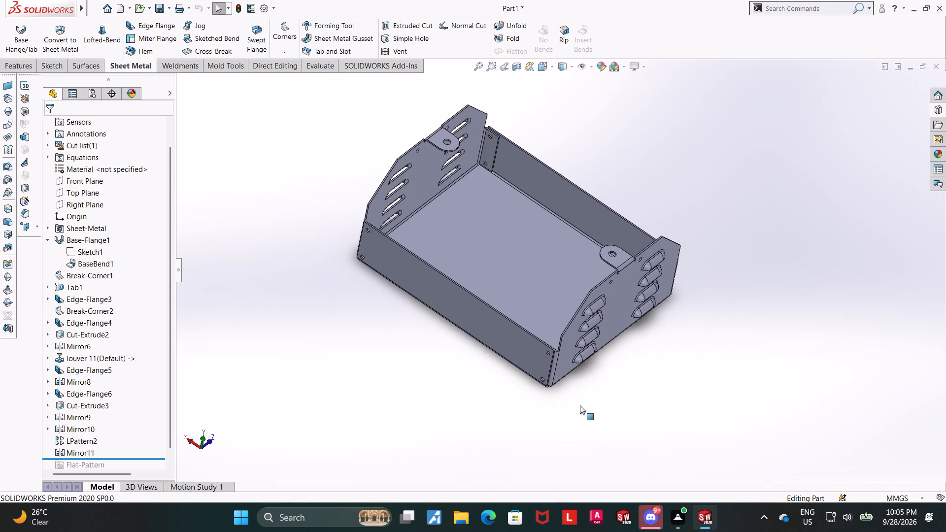
scroll(580, 405, "up", 1)
middle_click_drag(737, 307, 620, 460)
middle_click_drag(645, 236, 645, 239)
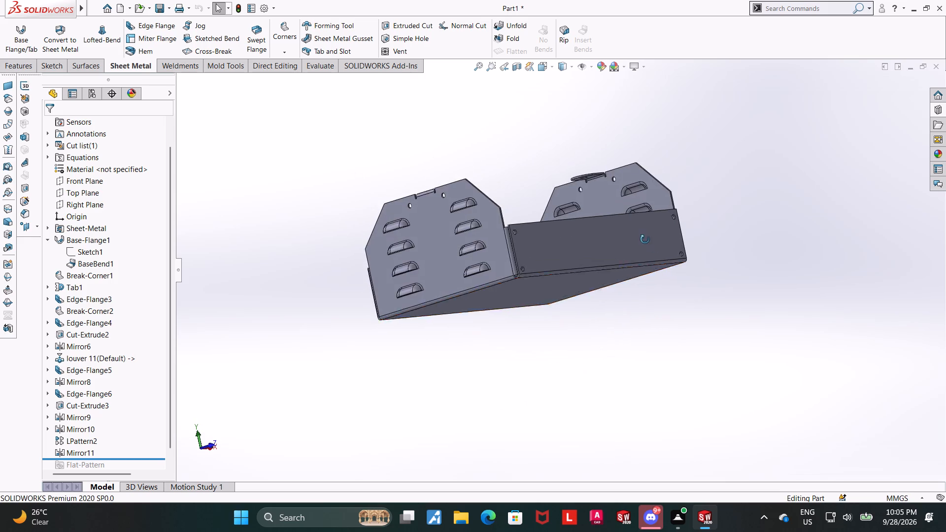
middle_click_drag(645, 239, 615, 337)
scroll(600, 264, "down", 4)
scroll(633, 263, "up", 5)
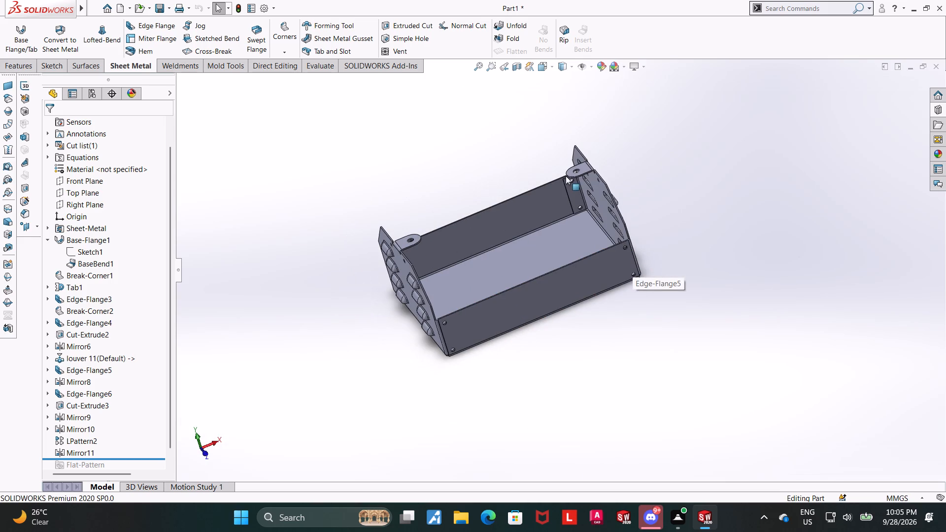
scroll(570, 182, "down", 3)
middle_click_drag(728, 195, 686, 239)
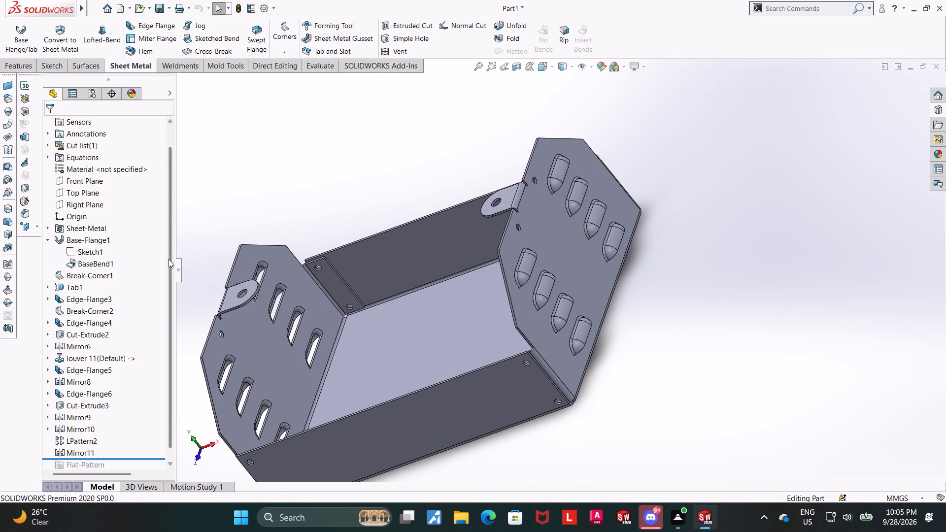
Delete the mirrored louver pattern (Mirror11) from the opposite side flange.
scroll(123, 439, "down", 3)
right_click(83, 436)
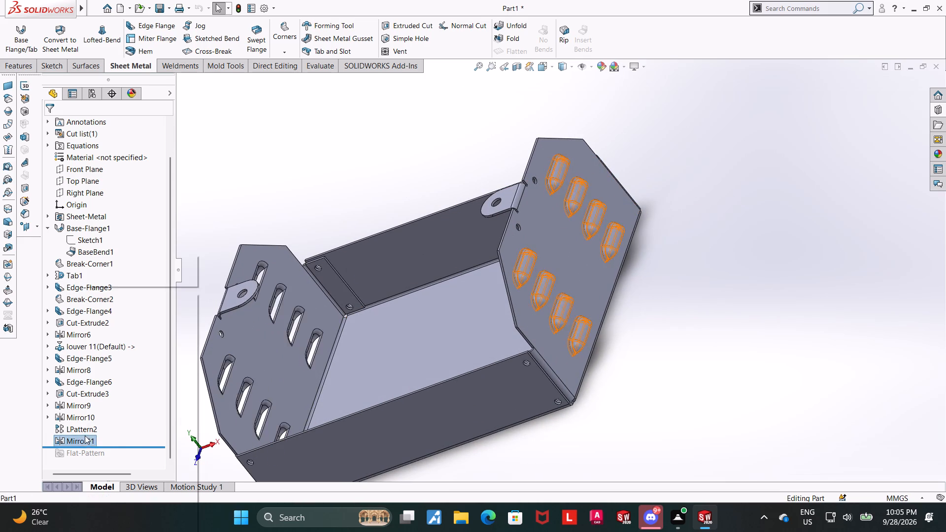
left_click(107, 372)
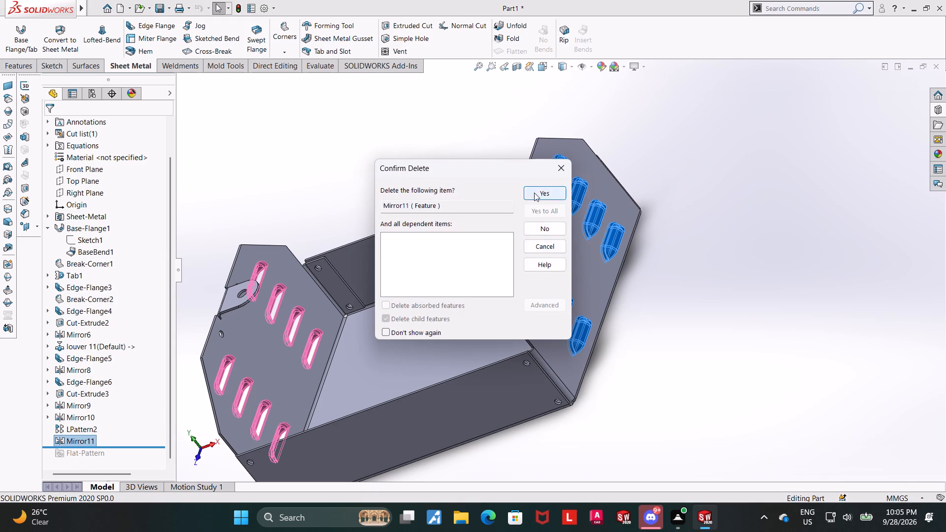
left_click(534, 193)
Unfold all bends of the tray, using the inner bottom face as the fixed face.
middle_click_drag(593, 232, 664, 248)
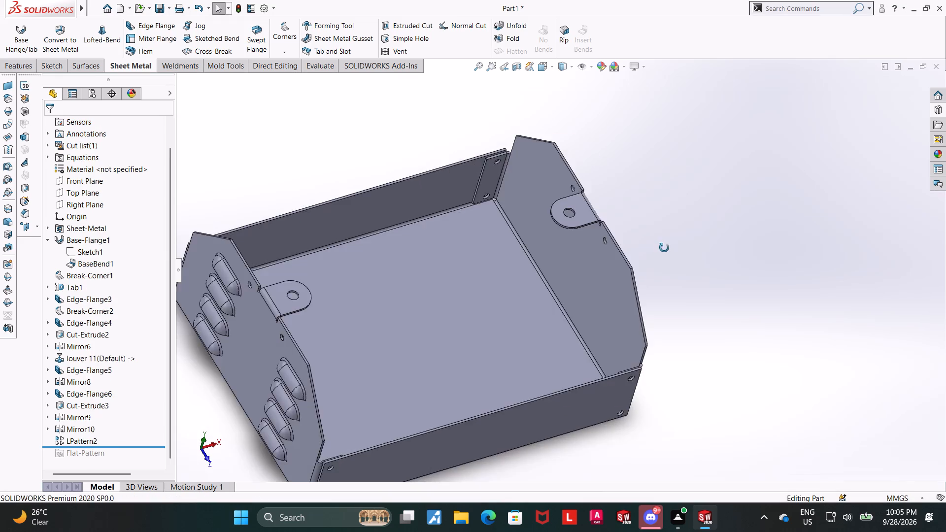
middle_click_drag(664, 248, 662, 239)
scroll(662, 239, "up", 3)
double_click(501, 48)
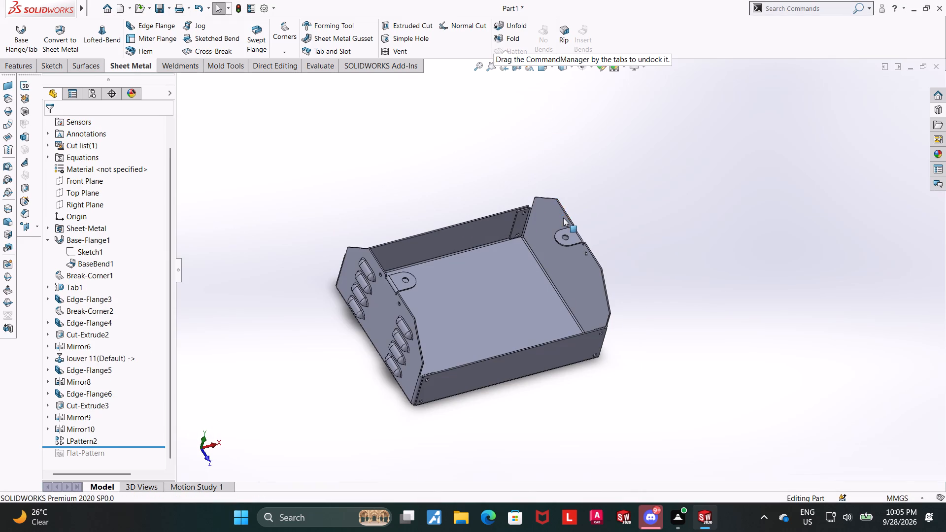
scroll(564, 223, "up", 3)
scroll(530, 342, "down", 2)
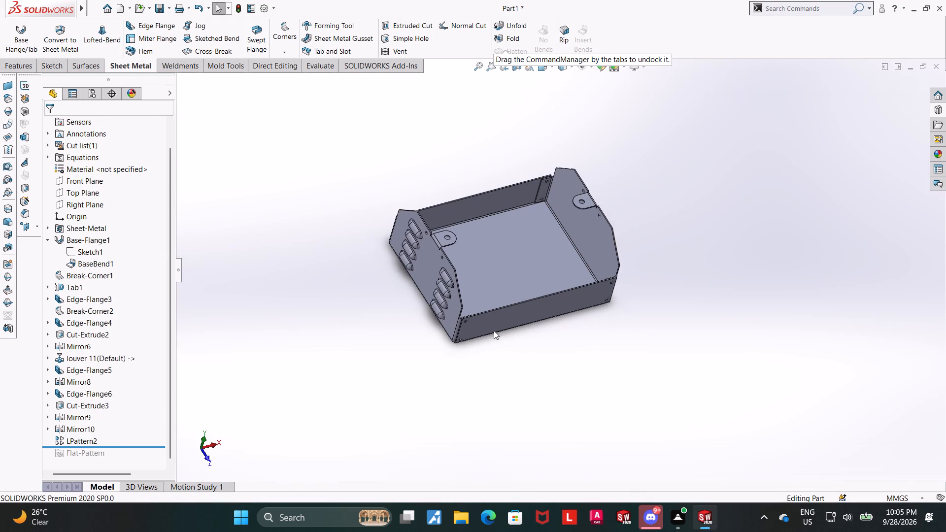
scroll(494, 331, "down", 2)
middle_click_drag(497, 323, 492, 316)
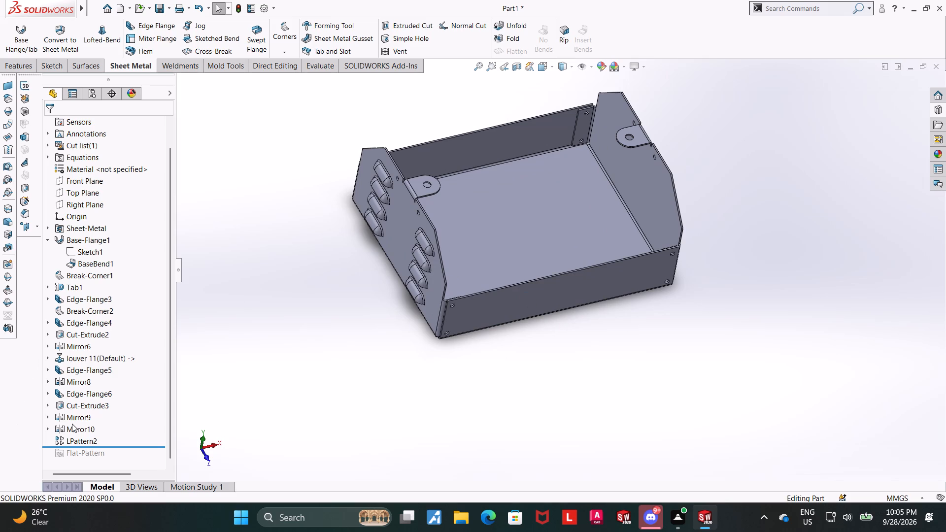
scroll(607, 260, "down", 4)
middle_click_drag(741, 249, 740, 329)
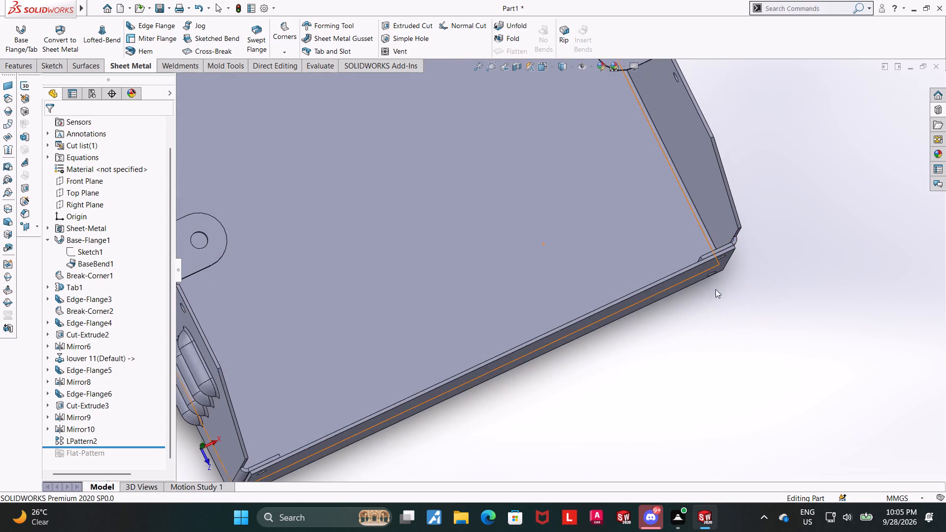
scroll(689, 261, "up", 6)
left_click(508, 28)
left_click(512, 277)
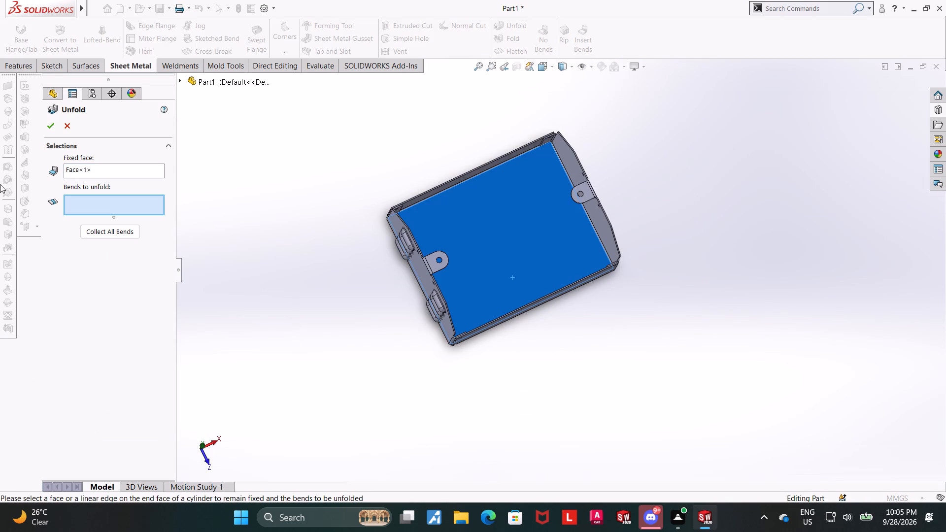
left_click(105, 233)
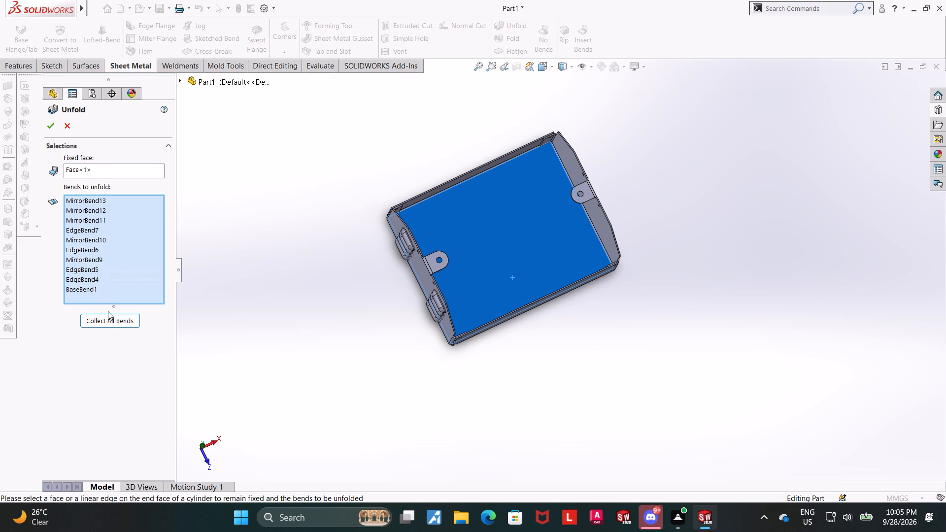
left_click(50, 114)
left_click(48, 124)
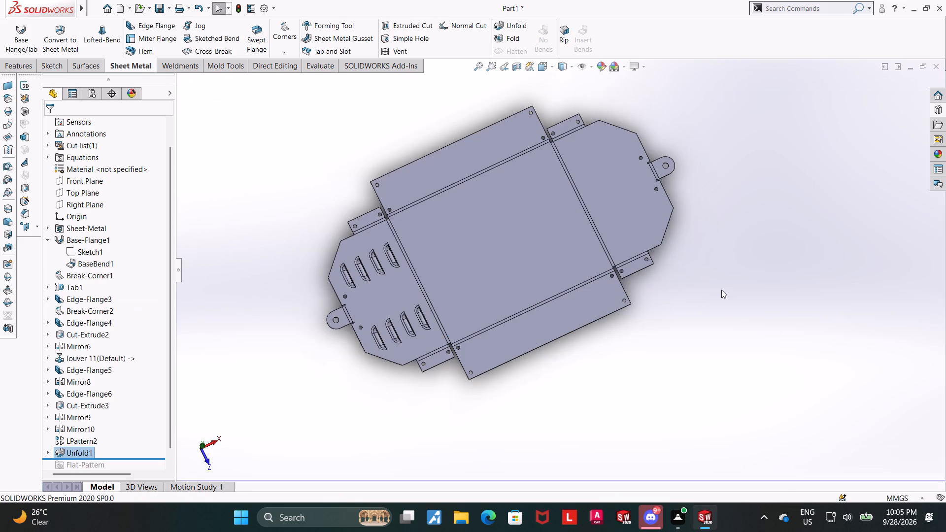
Examine the unfolded tray's side flanges and remaining louver pattern, ending in the top view.
middle_click_drag(712, 288, 689, 326)
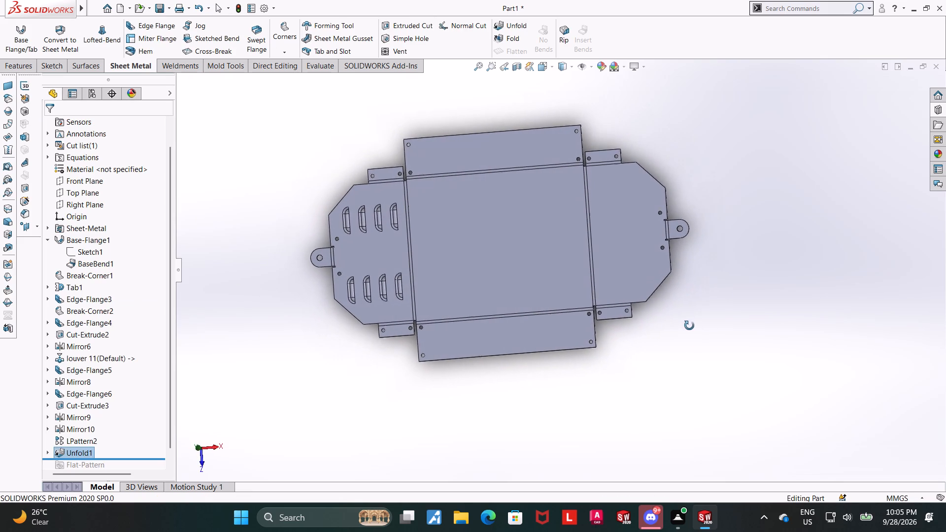
middle_click_drag(689, 326, 707, 330)
scroll(495, 286, "down", 3)
middle_click_drag(583, 285, 594, 292)
scroll(596, 291, "up", 5)
left_click(774, 245)
scroll(476, 256, "down", 3)
scroll(618, 261, "down", 2)
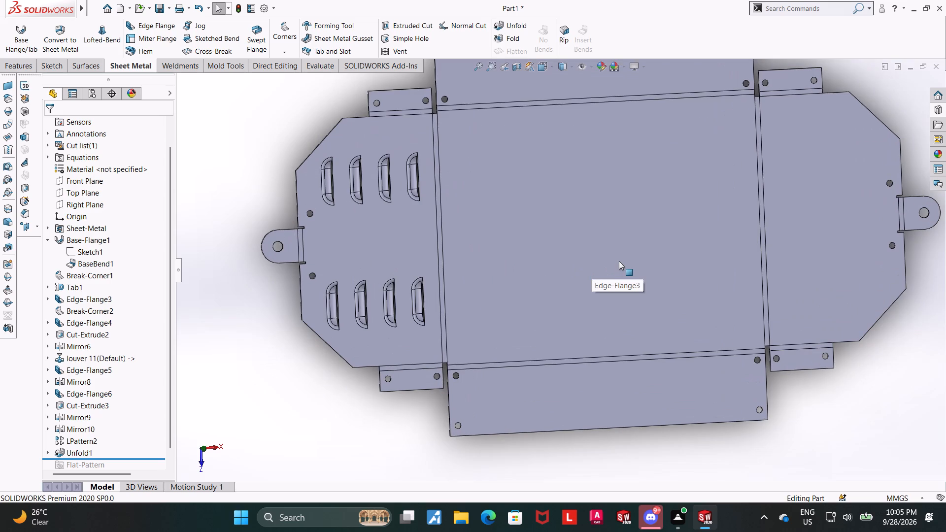
scroll(632, 261, "up", 3)
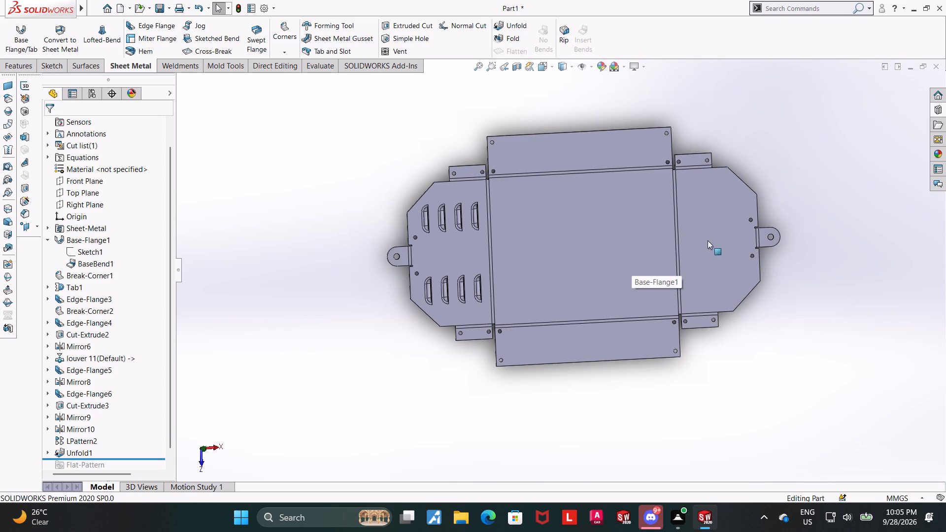
left_click(540, 68)
left_click(491, 295)
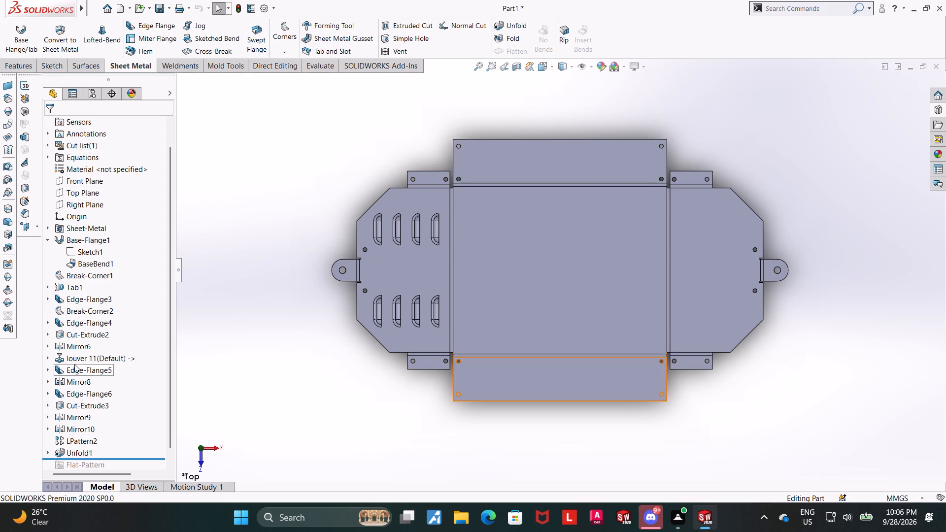
Review the definition of the louvered side flange (Edge-Flange3), including its flange length and position, and leave it without changes.
left_click(72, 299)
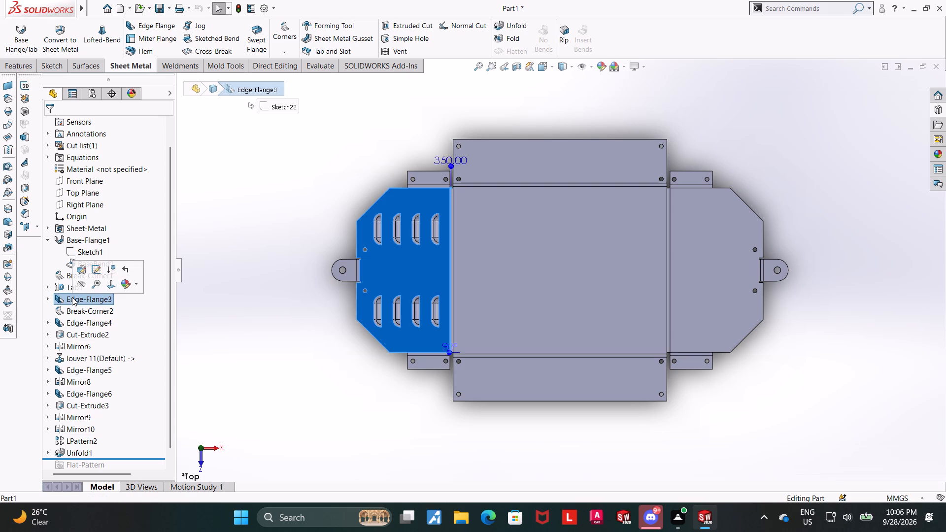
left_click(72, 298)
left_click(80, 269)
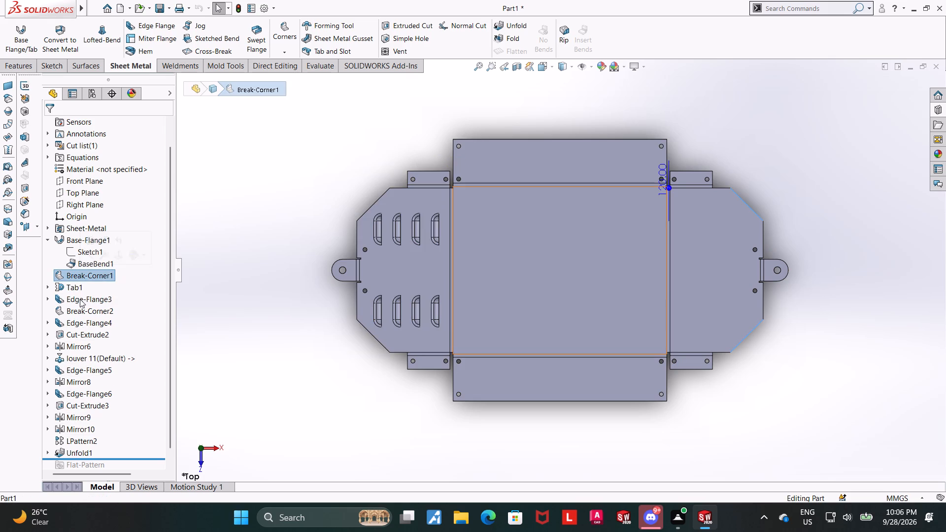
left_click(81, 301)
left_click(89, 276)
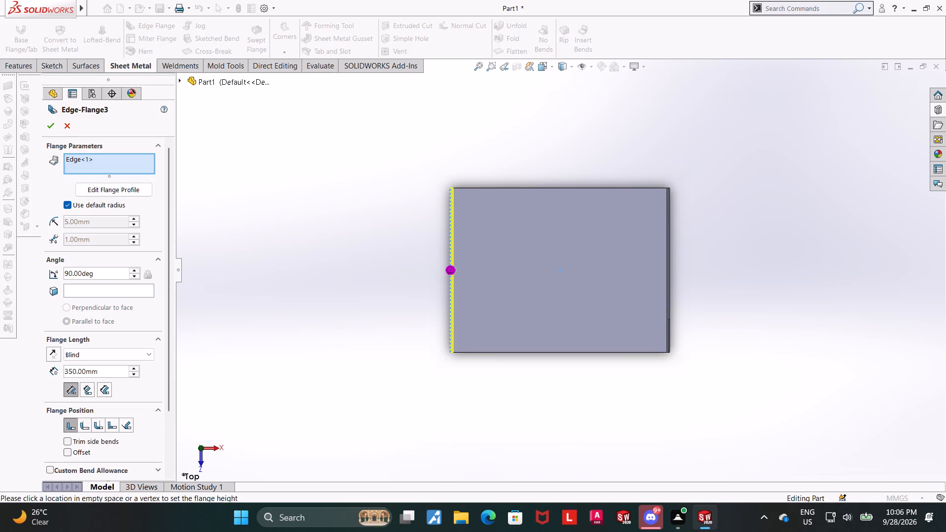
scroll(580, 380, "up", 4)
middle_click_drag(579, 363, 579, 201)
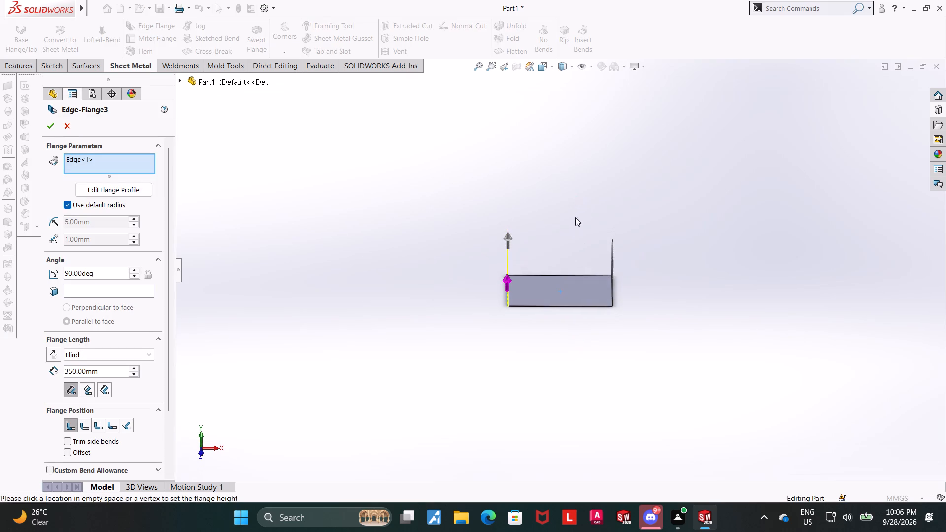
scroll(552, 247, "down", 6)
middle_click_drag(582, 262, 582, 224)
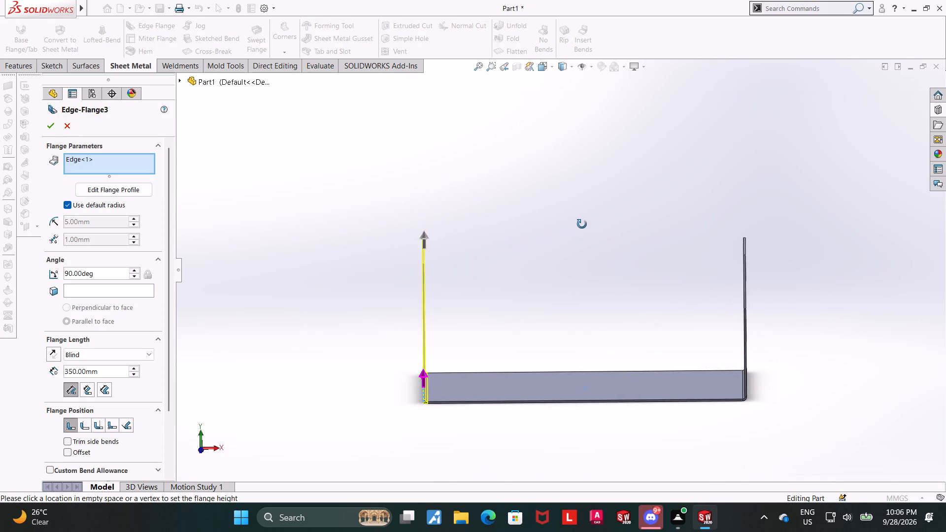
middle_click_drag(582, 224, 585, 225)
left_click(72, 125)
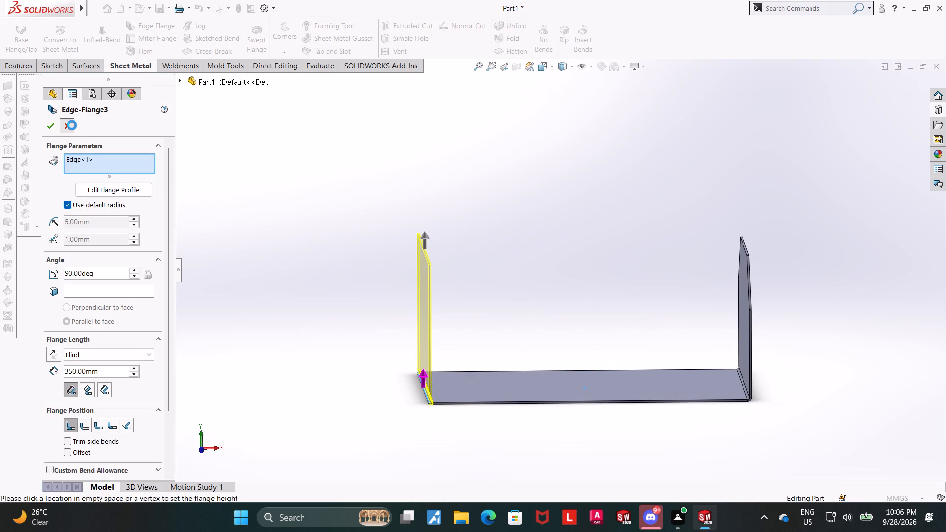
scroll(613, 205, "up", 3)
middle_click_drag(617, 233, 609, 295)
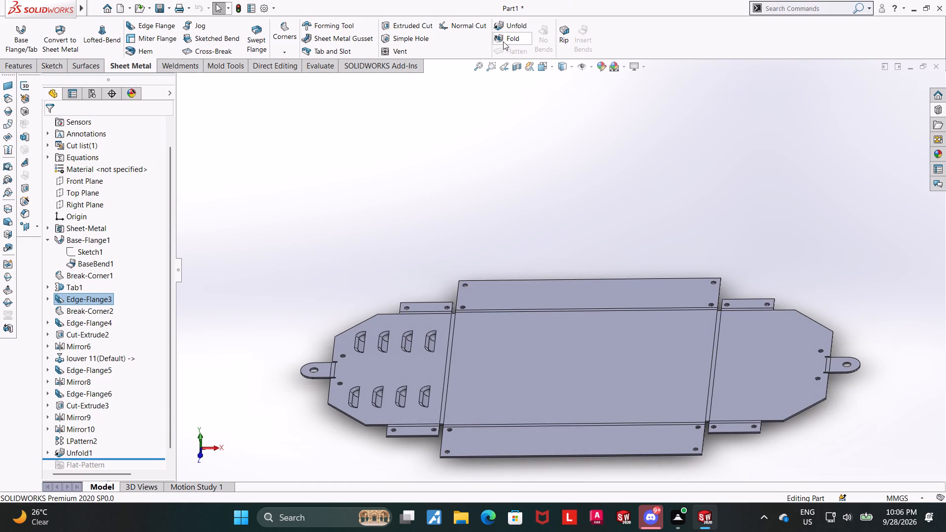
Delete the Unfold1 feature together with its dependent sketch items.
scroll(80, 432, "down", 2)
right_click(76, 441)
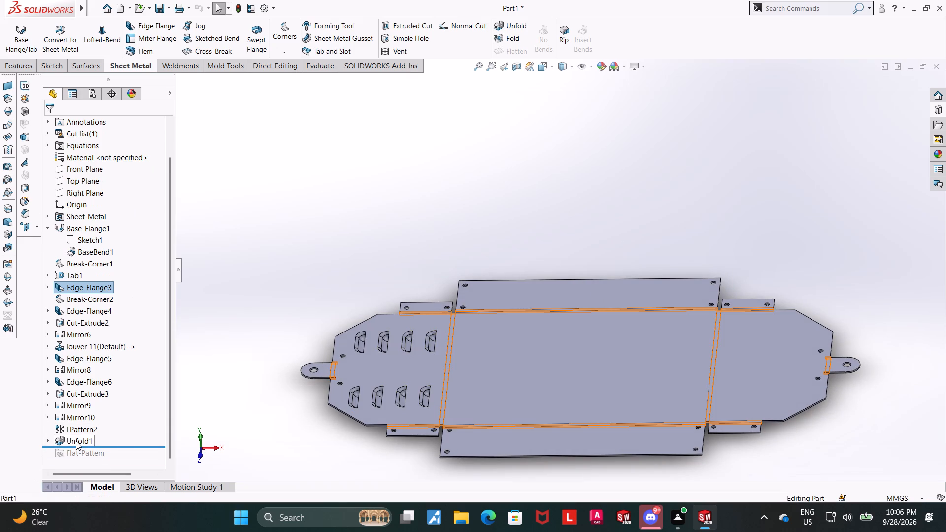
left_click(102, 369)
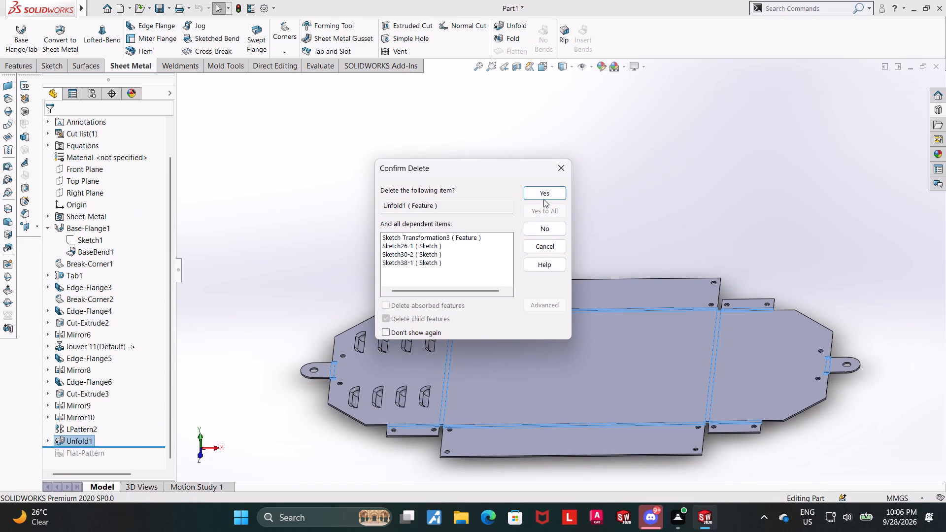
left_click(546, 193)
Measure the distance between the inner faces of the tray's two opposite long side walls (Edge-Flange5 and Mirror8).
middle_click_drag(617, 302, 633, 272)
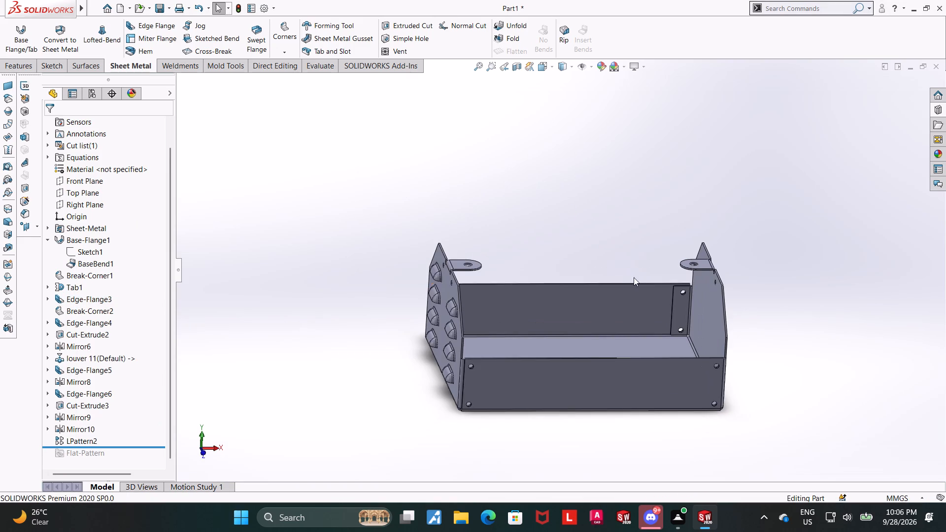
scroll(645, 318, "down", 2)
middle_click_drag(755, 331, 765, 418)
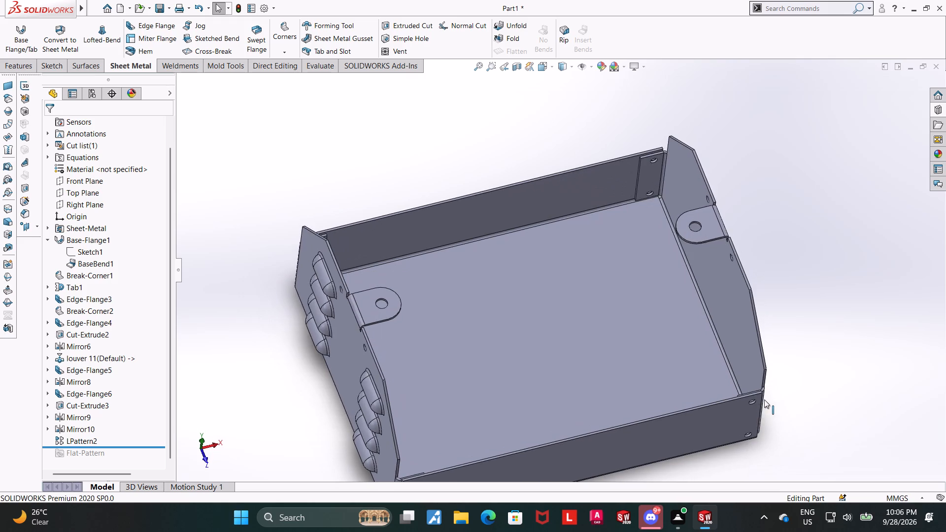
scroll(764, 399, "down", 2)
middle_click_drag(794, 386, 797, 398)
scroll(792, 395, "up", 4)
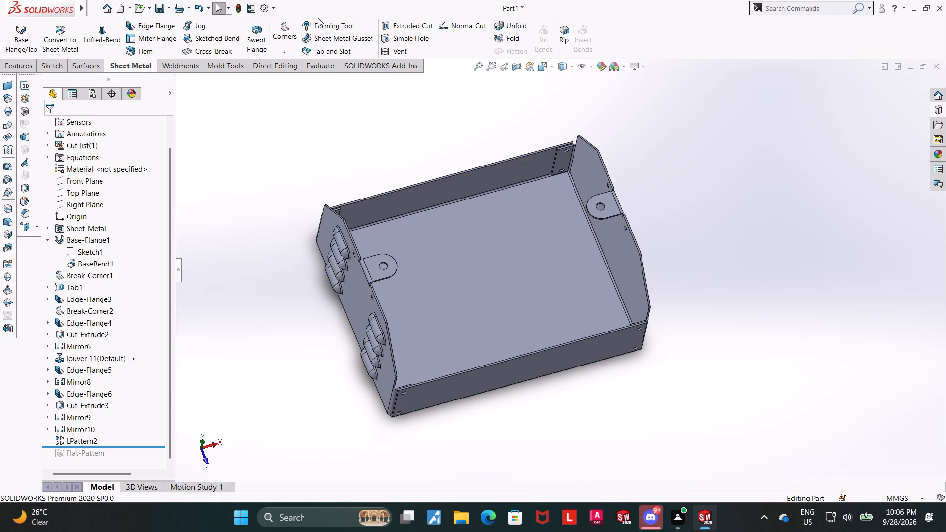
left_click(306, 67)
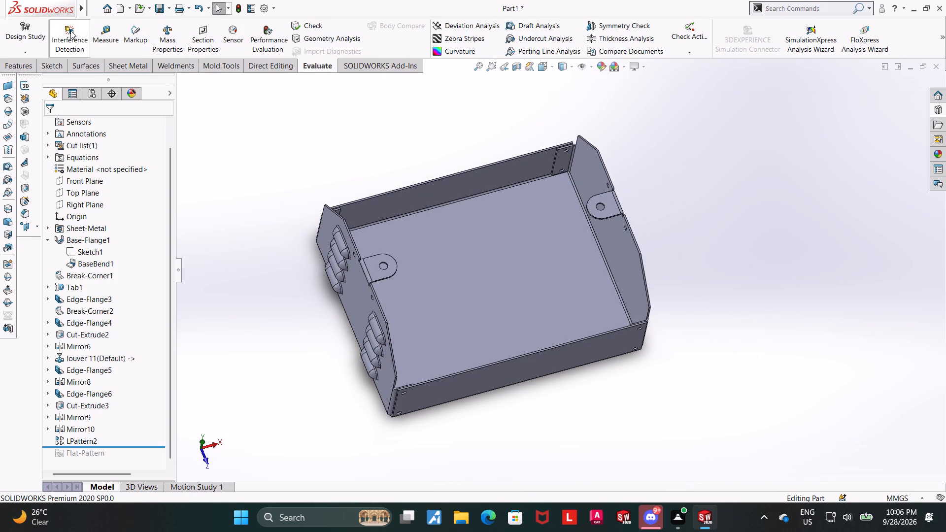
left_click(109, 32)
left_click(493, 170)
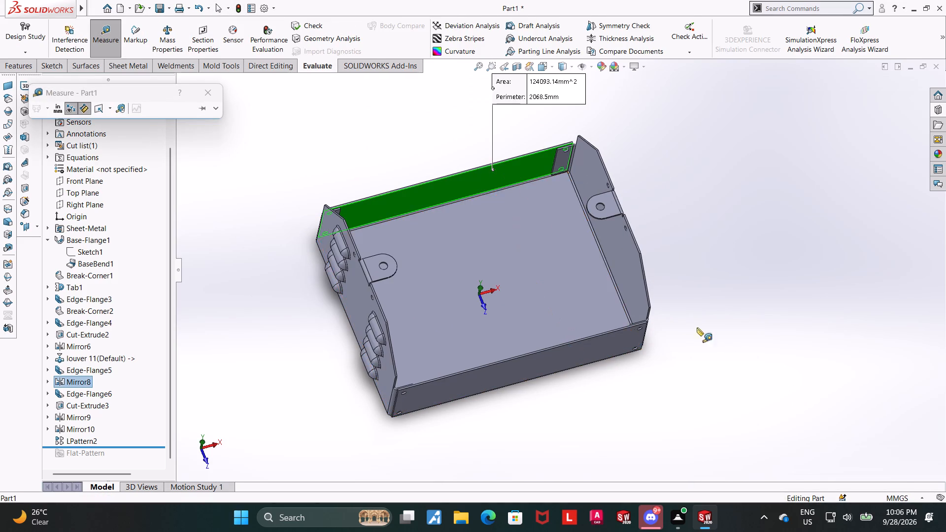
middle_click_drag(710, 325, 751, 452)
left_click(545, 288)
middle_click_drag(679, 347, 657, 272)
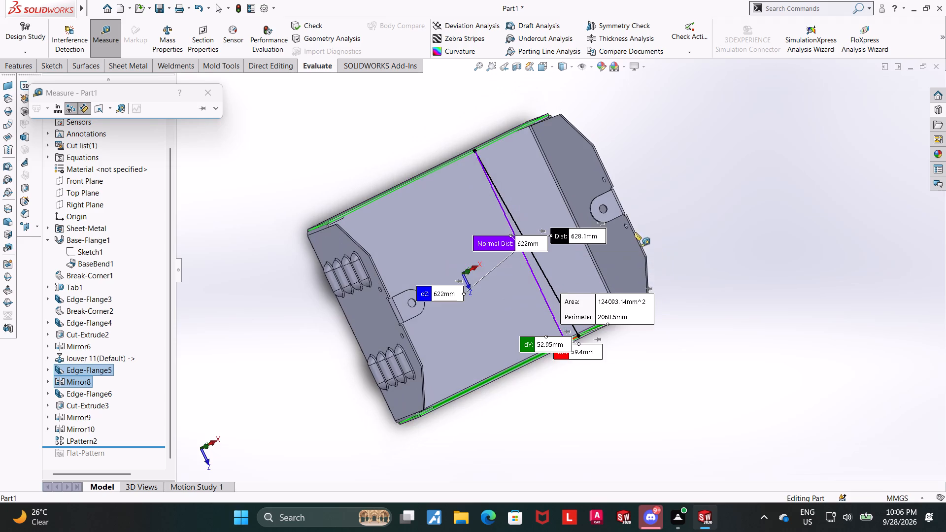
scroll(605, 213, "down", 1)
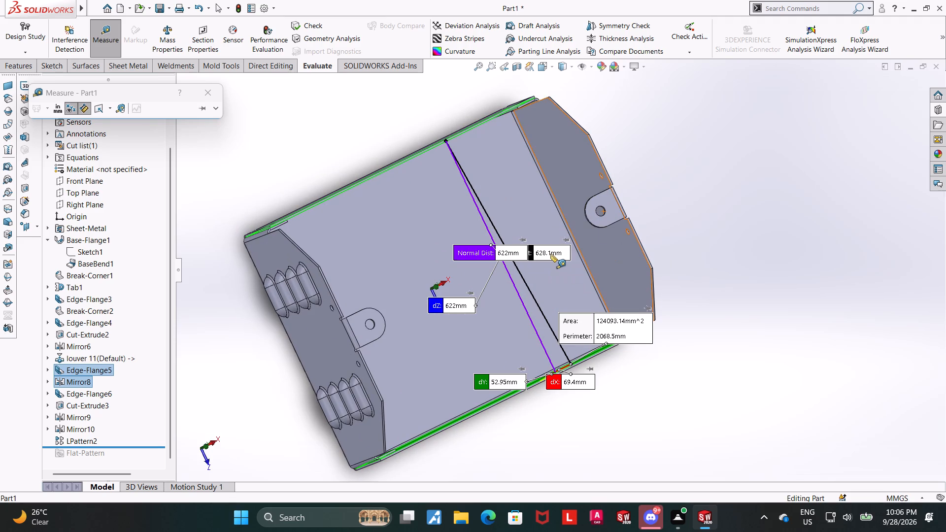
middle_click_drag(764, 313, 724, 247)
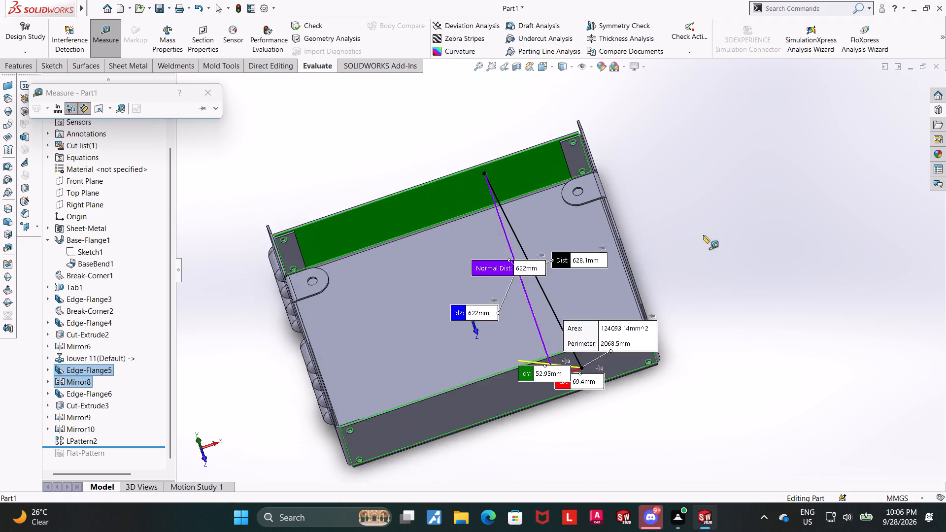
scroll(647, 236, "up", 3)
scroll(541, 286, "down", 3)
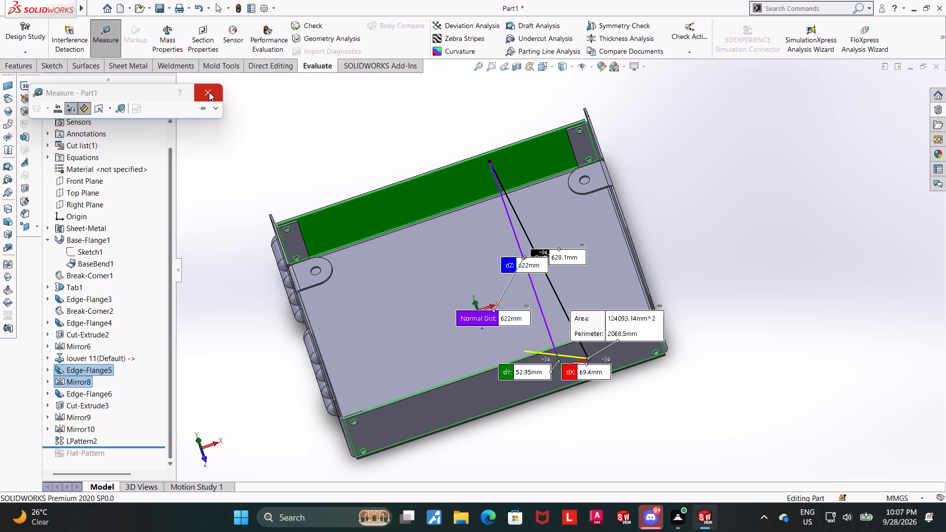
middle_click_drag(374, 291, 387, 251)
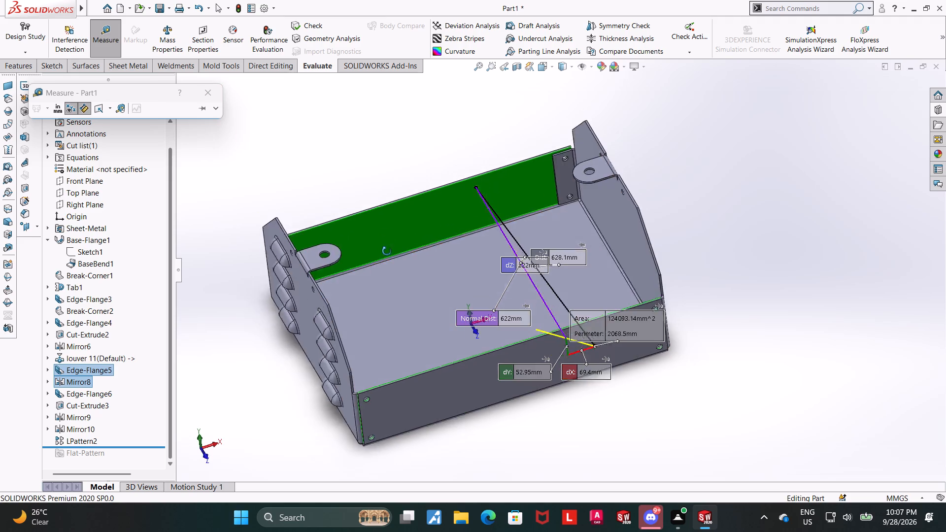
middle_click_drag(387, 251, 470, 298)
scroll(562, 203, "down", 11)
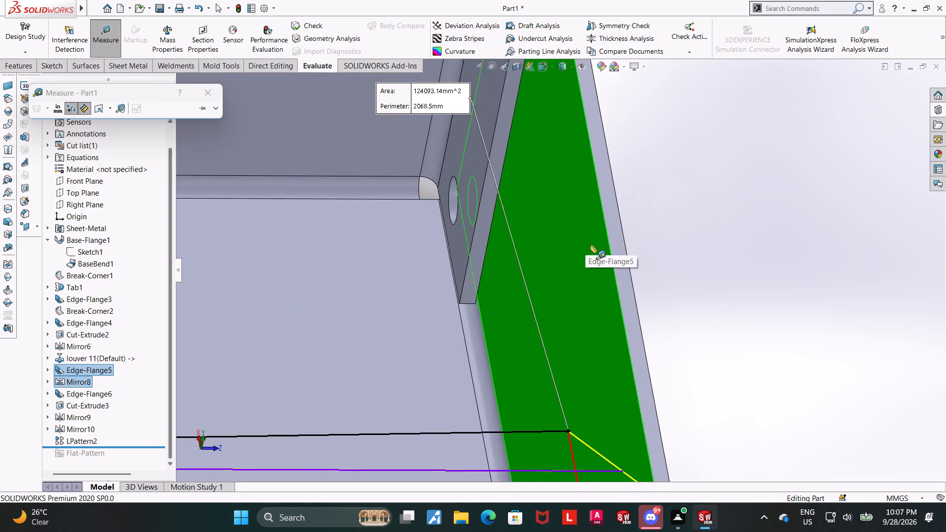
middle_click_drag(599, 248, 590, 248)
scroll(590, 248, "up", 8)
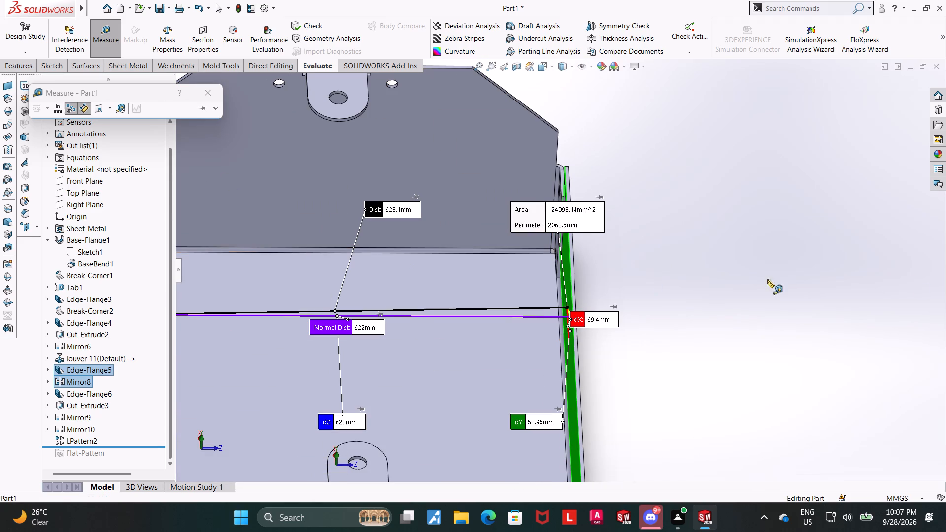
left_click(921, 274)
Close the measurement and review the length, position and offset settings of the long side wall flange (Edge-Flange5), keeping them.
left_click(90, 368)
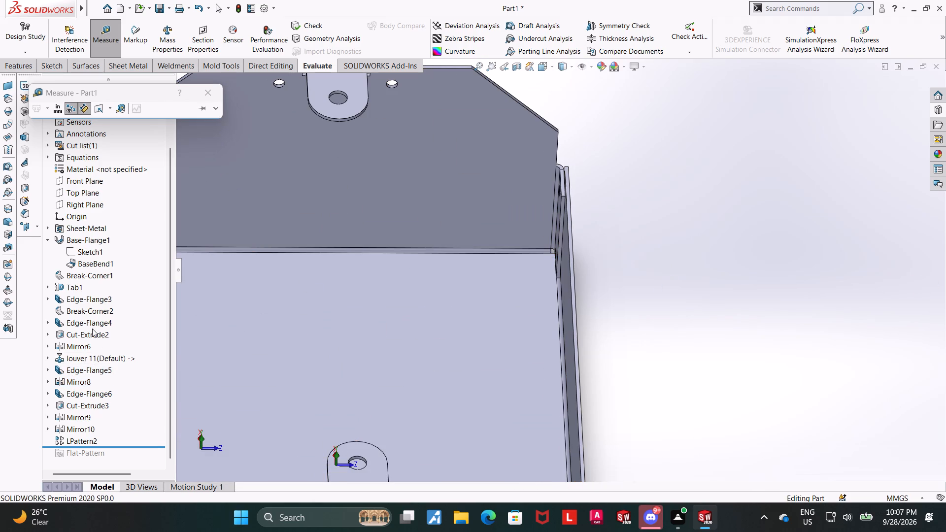
left_click(83, 373)
left_click(83, 371)
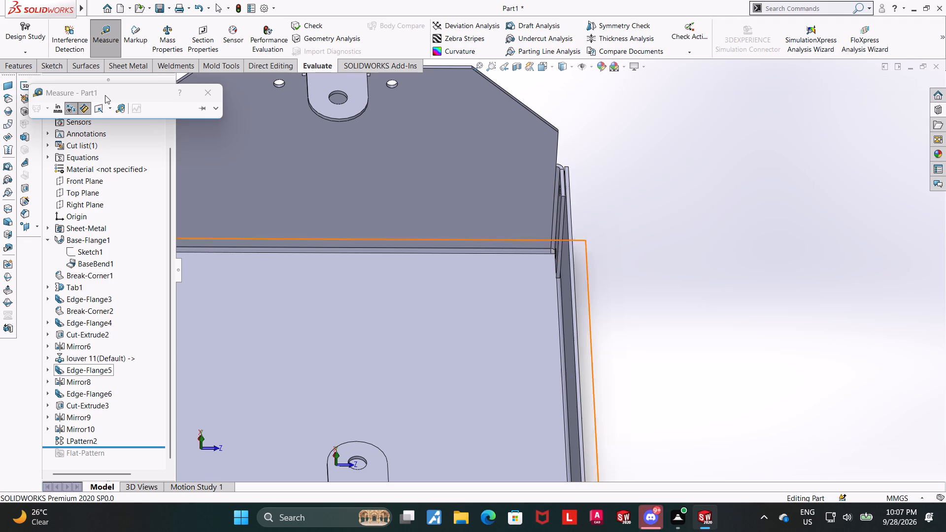
left_click(202, 89)
left_click(88, 372)
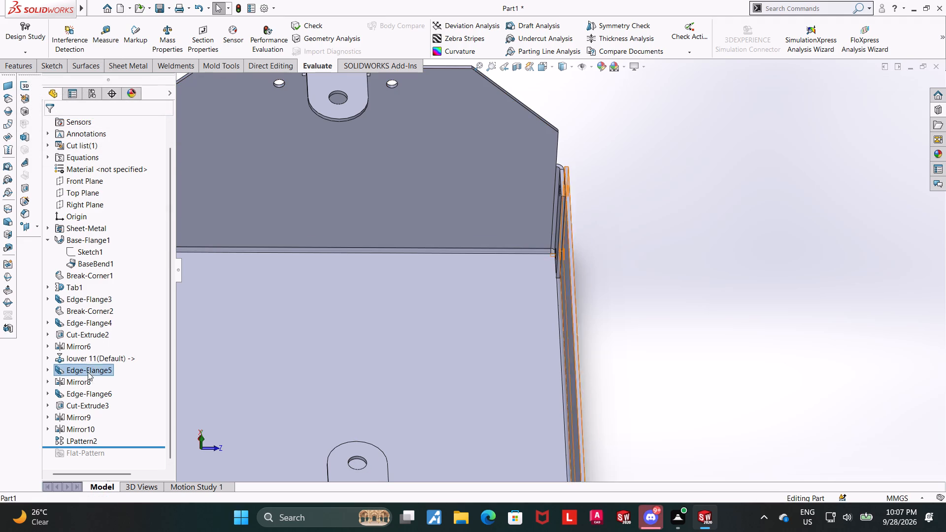
left_click(100, 345)
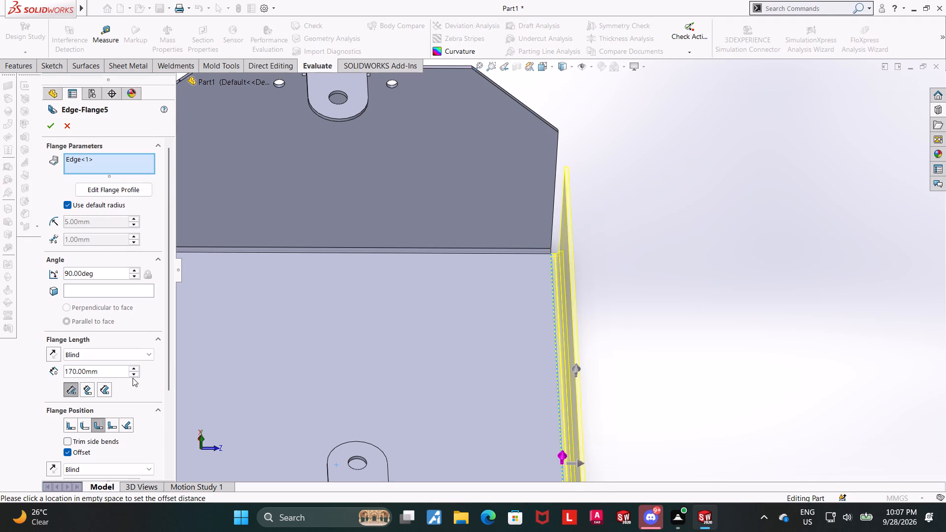
left_click_drag(167, 357, 168, 408)
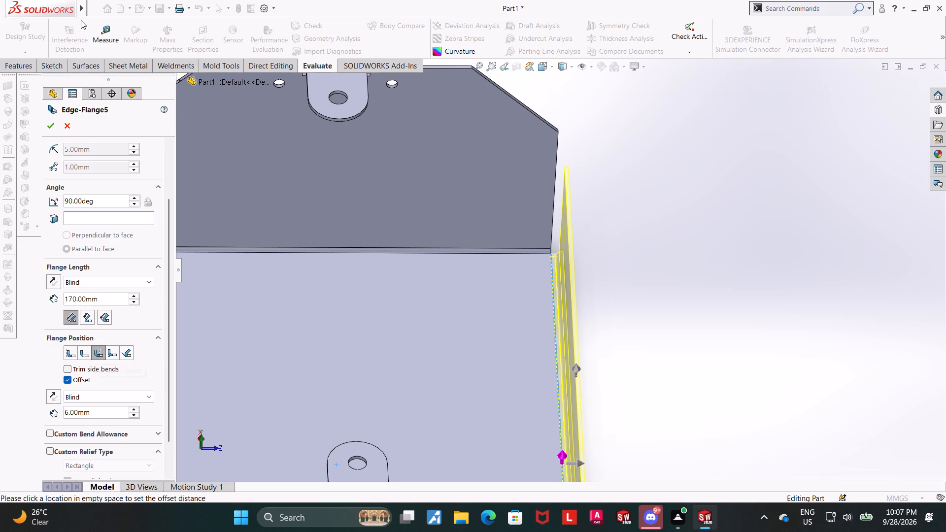
left_click(52, 125)
scroll(657, 273, "up", 5)
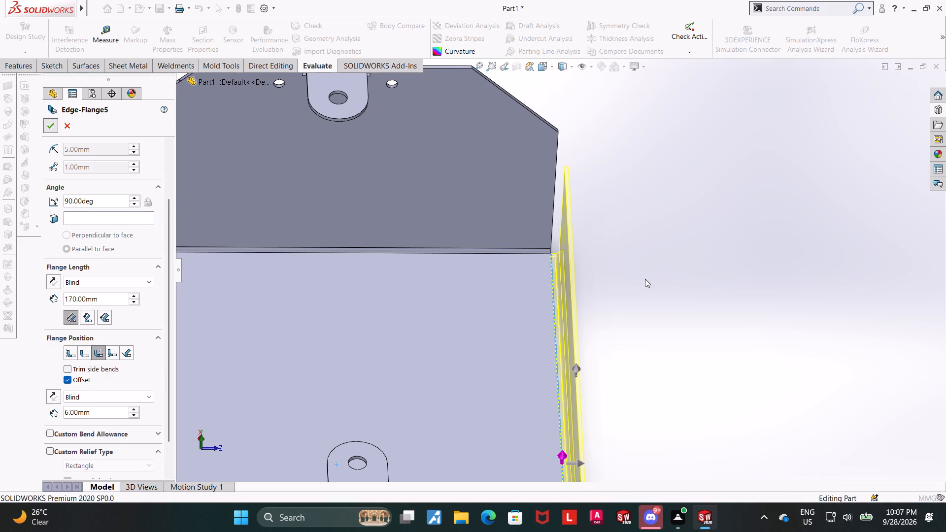
scroll(641, 299, "up", 5)
scroll(592, 327, "up", 1)
middle_click_drag(592, 327, 580, 328)
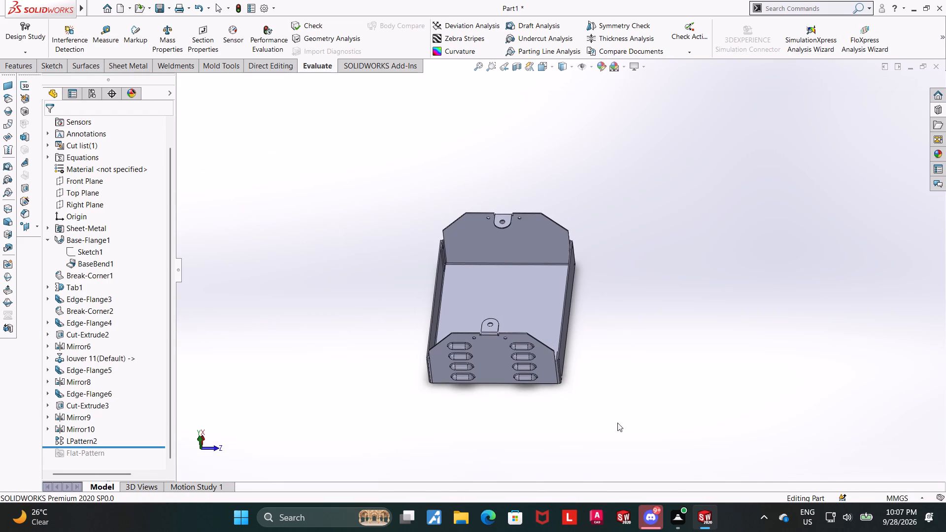
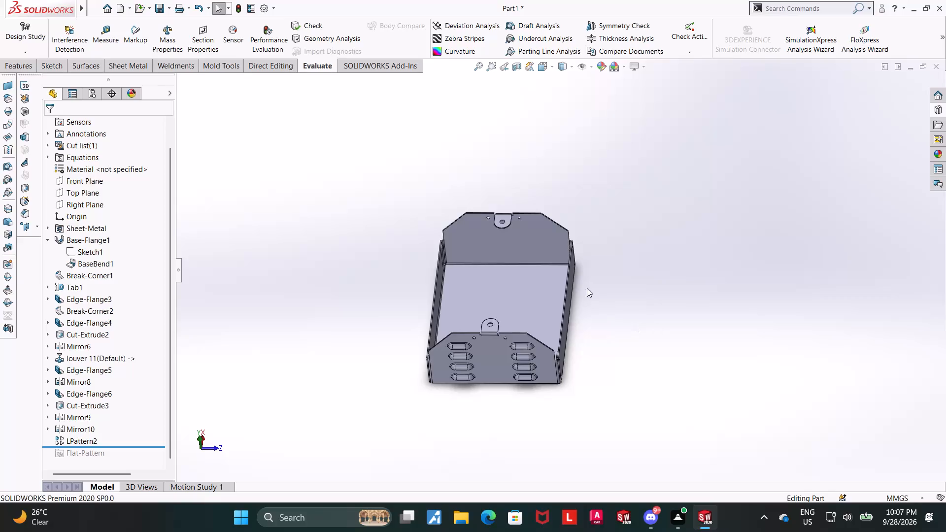
Examine the enclosure's corners where the end walls, folded corner flanges and side walls meet.
scroll(566, 284, "down", 5)
middle_click_drag(317, 264, 306, 266)
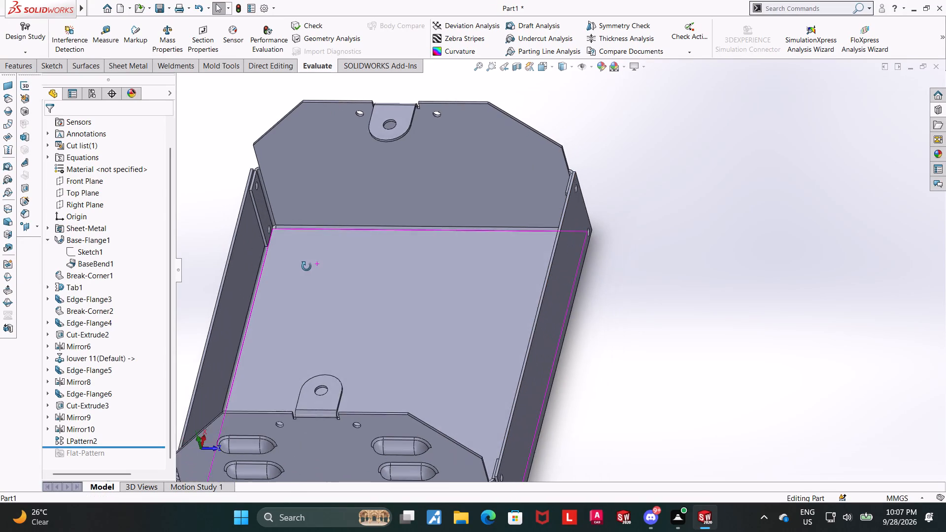
middle_click_drag(306, 266, 304, 267)
scroll(275, 195, "down", 4)
scroll(487, 265, "up", 5)
middle_click_drag(571, 298, 623, 274)
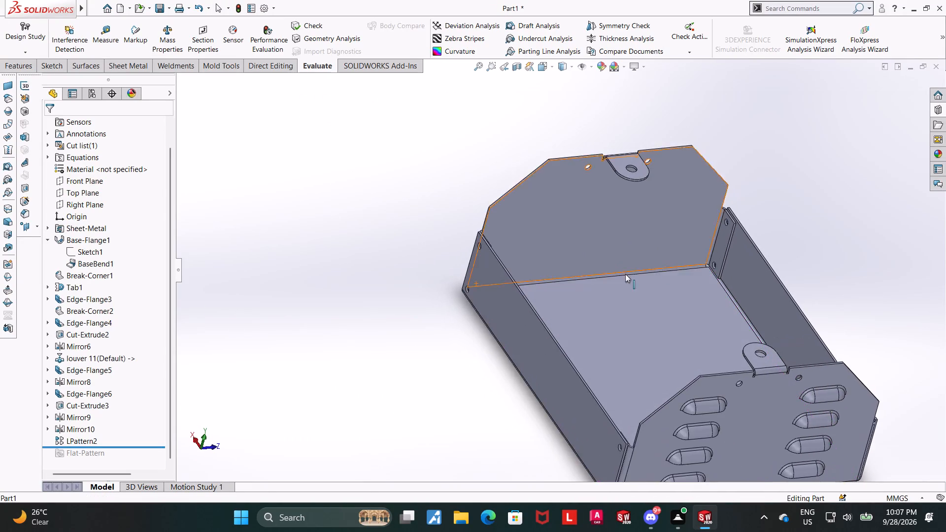
scroll(676, 261, "down", 5)
scroll(785, 255, "up", 6)
scroll(744, 255, "down", 5)
middle_click_drag(671, 258, 590, 287)
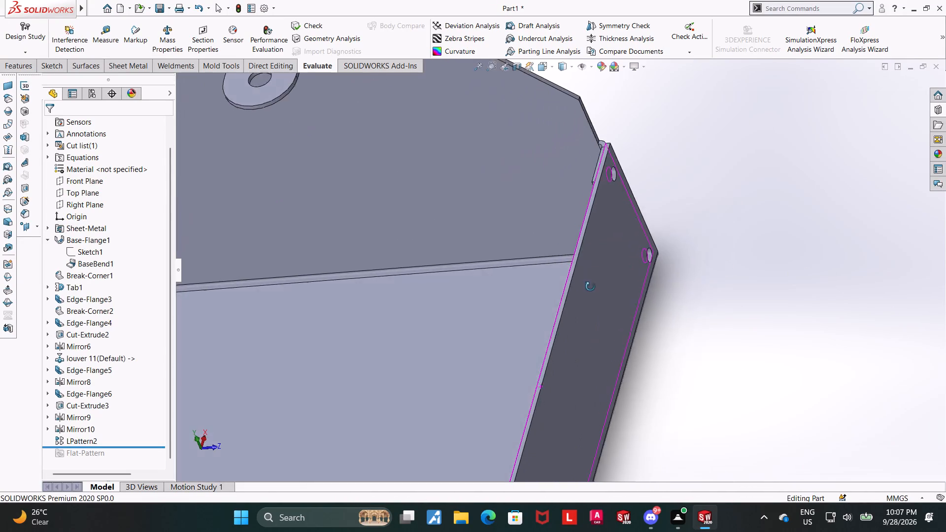
middle_click_drag(590, 287, 531, 302)
scroll(809, 189, "down", 5)
middle_click_drag(795, 233, 806, 230)
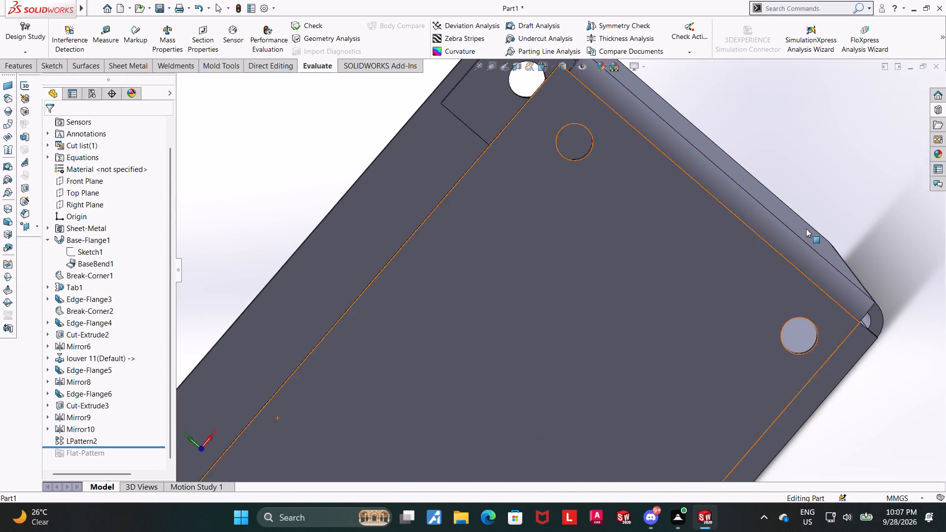
scroll(807, 229, "up", 5)
middle_click_drag(579, 242, 673, 303)
scroll(608, 239, "down", 5)
middle_click_drag(533, 224, 534, 244)
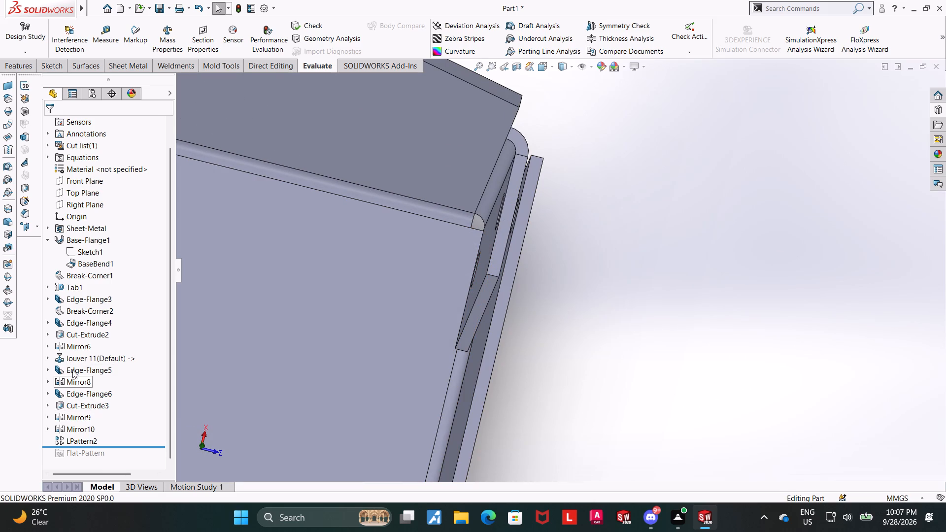
Review the settings of the corner edge flange, Edge-Flange6, and close its definition.
left_click(72, 370)
scroll(573, 377, "up", 5)
left_click(625, 361)
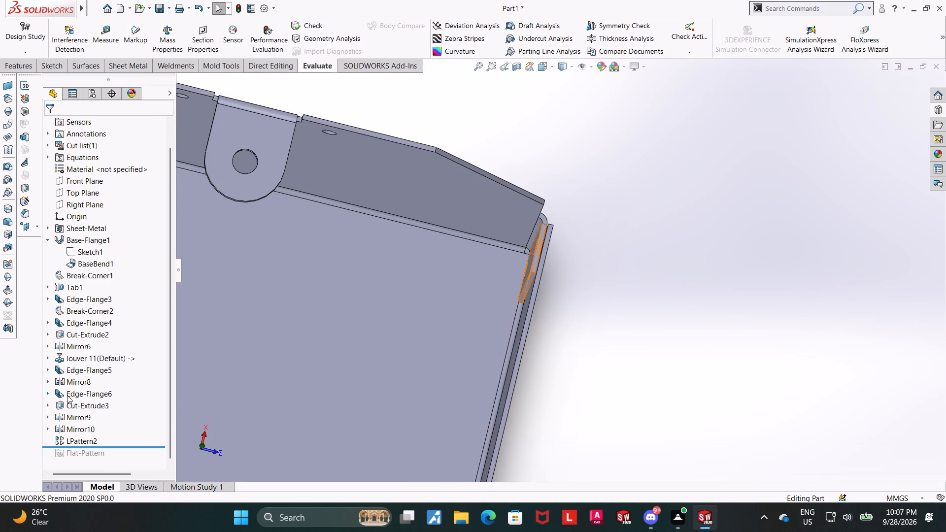
left_click(68, 395)
left_click(77, 372)
middle_click_drag(651, 358, 647, 332)
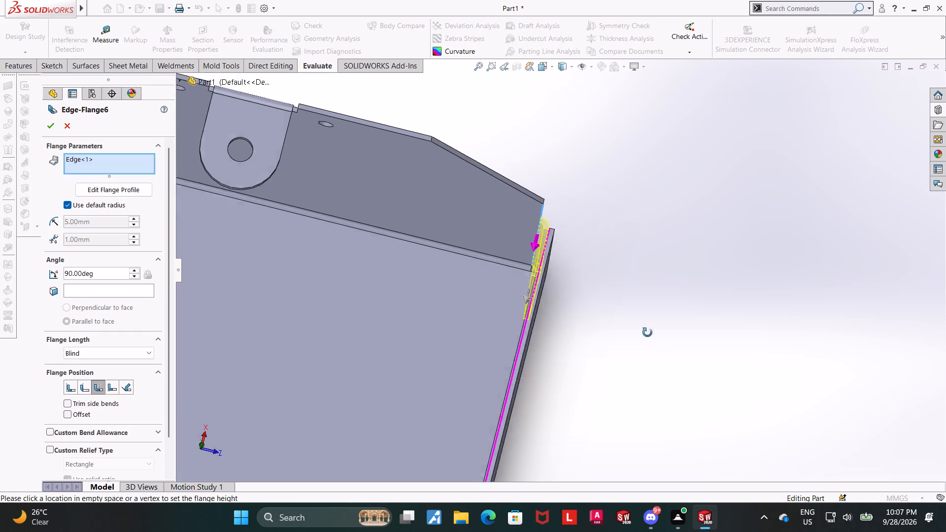
middle_click_drag(647, 332, 640, 332)
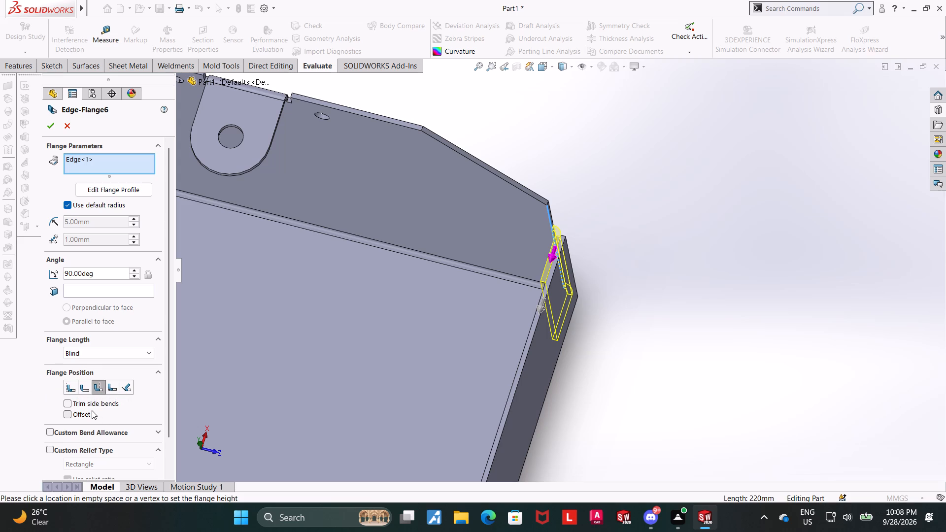
left_click_drag(168, 303, 164, 253)
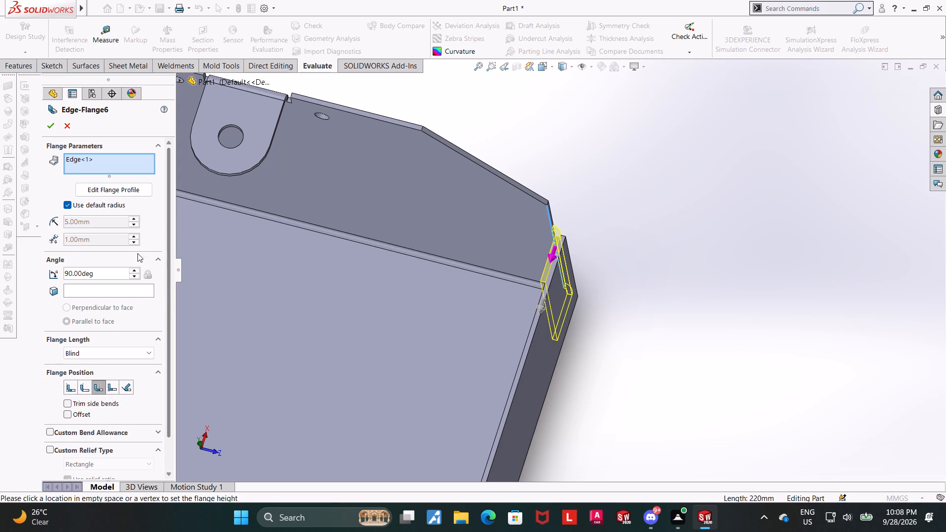
left_click(51, 126)
Start a new sketch on the flat inner floor face of the sheet-metal enclosure.
scroll(604, 335, "up", 4)
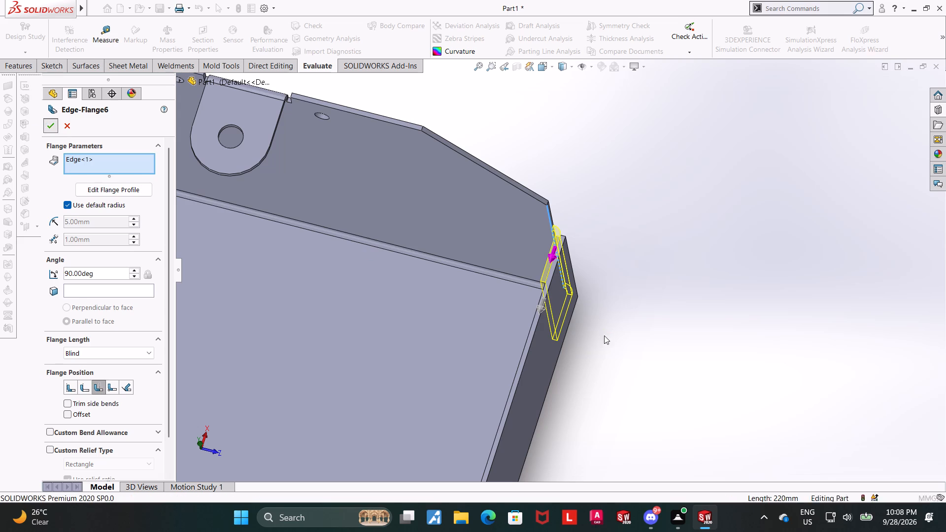
scroll(590, 329, "up", 6)
middle_click_drag(568, 308, 511, 399)
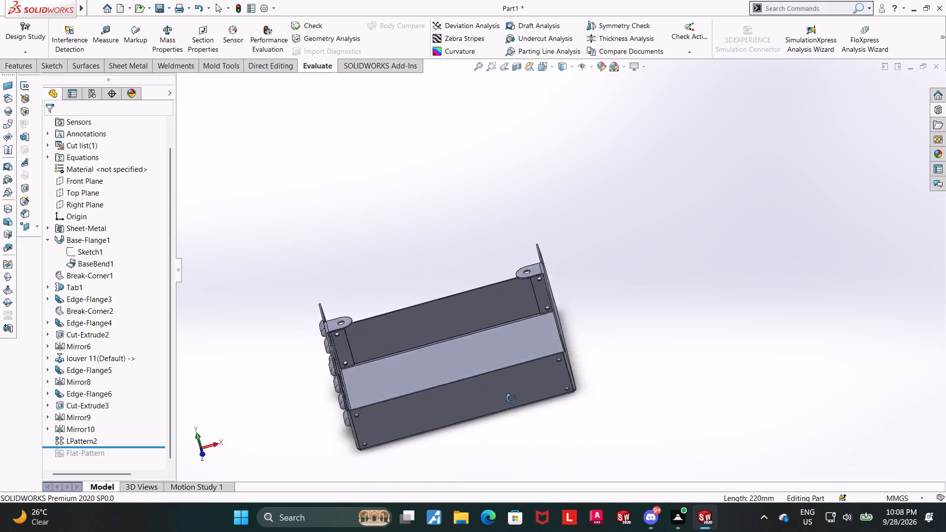
middle_click_drag(511, 399, 508, 443)
left_click(460, 350)
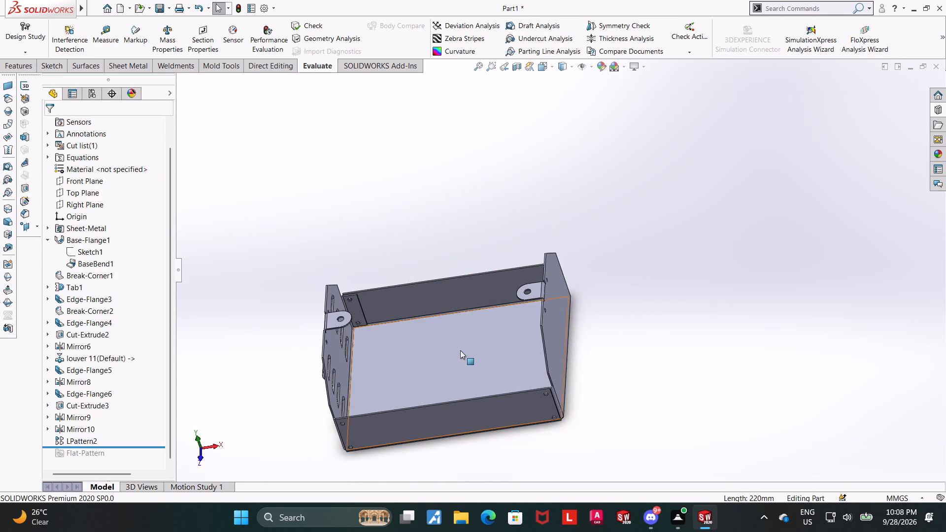
left_click(498, 323)
left_click(101, 465)
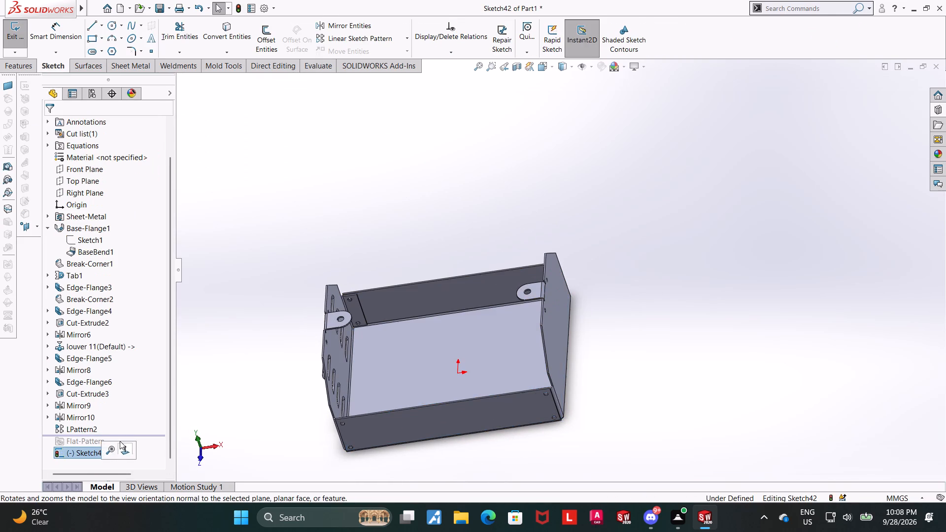
left_click(125, 446)
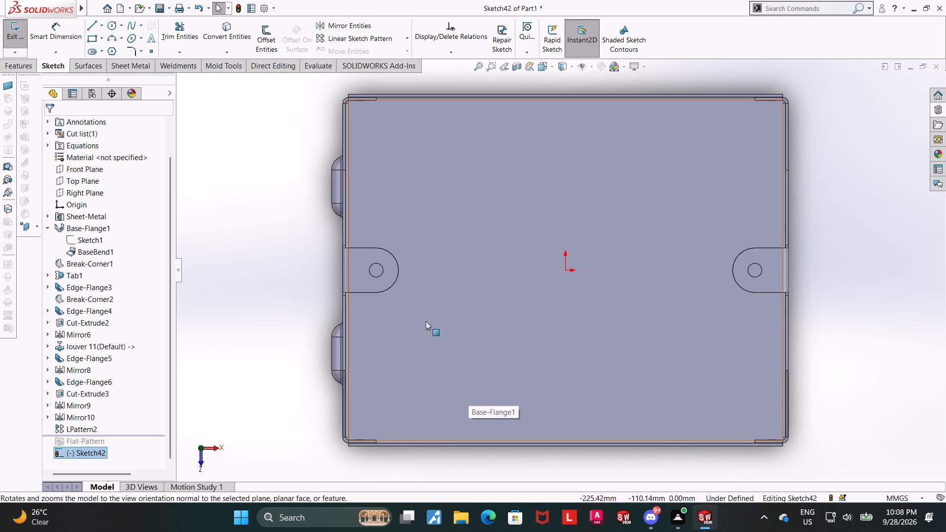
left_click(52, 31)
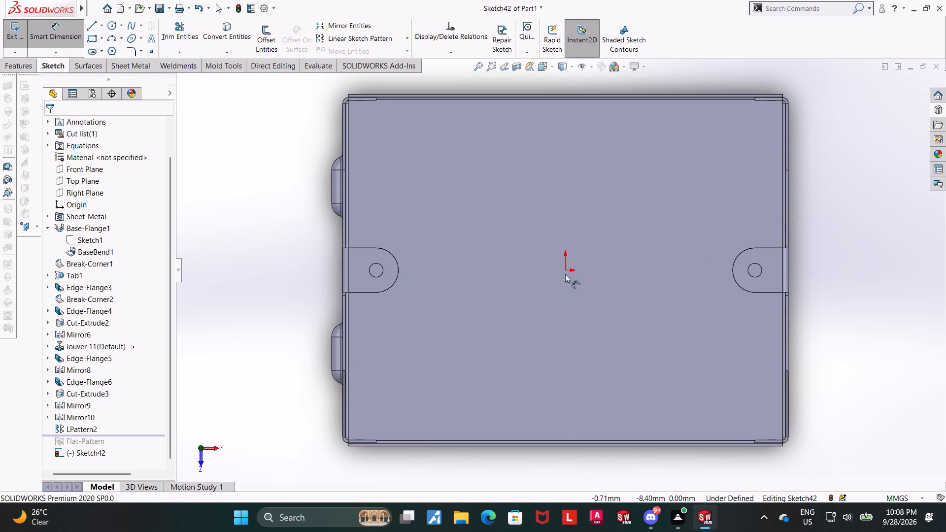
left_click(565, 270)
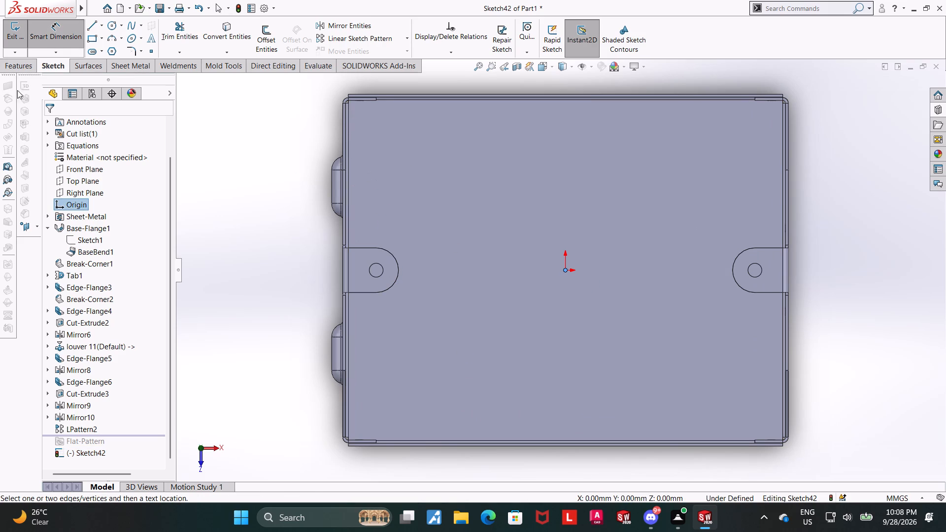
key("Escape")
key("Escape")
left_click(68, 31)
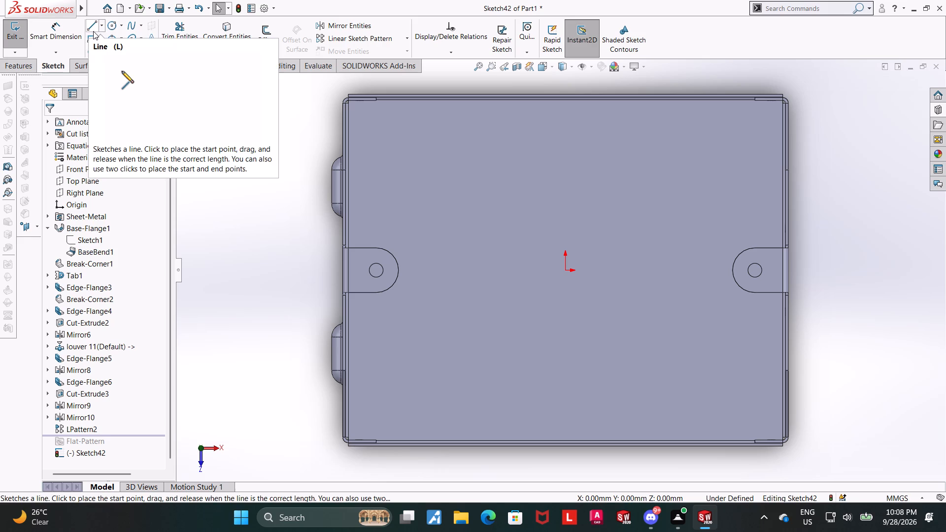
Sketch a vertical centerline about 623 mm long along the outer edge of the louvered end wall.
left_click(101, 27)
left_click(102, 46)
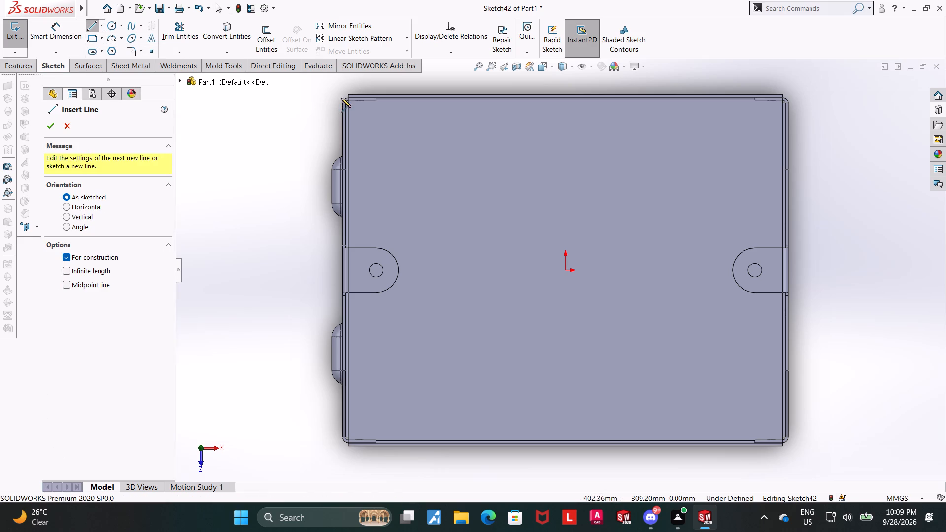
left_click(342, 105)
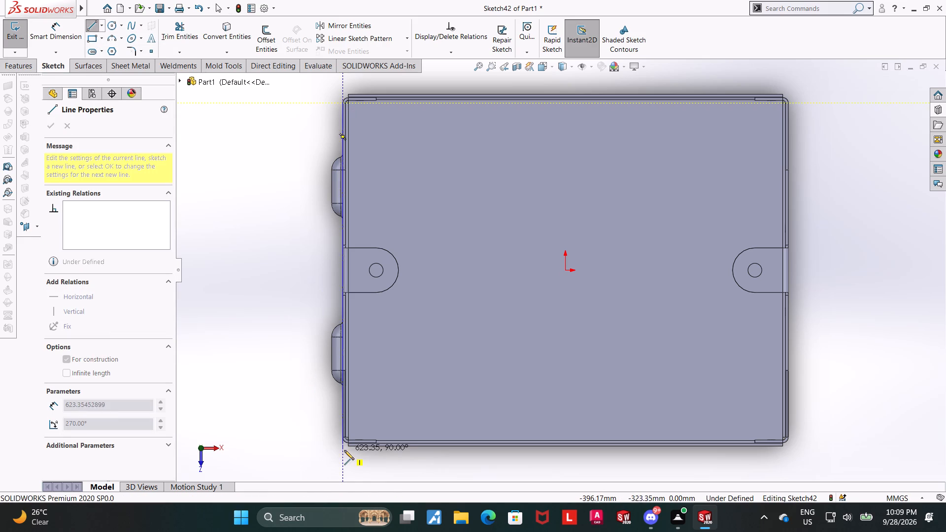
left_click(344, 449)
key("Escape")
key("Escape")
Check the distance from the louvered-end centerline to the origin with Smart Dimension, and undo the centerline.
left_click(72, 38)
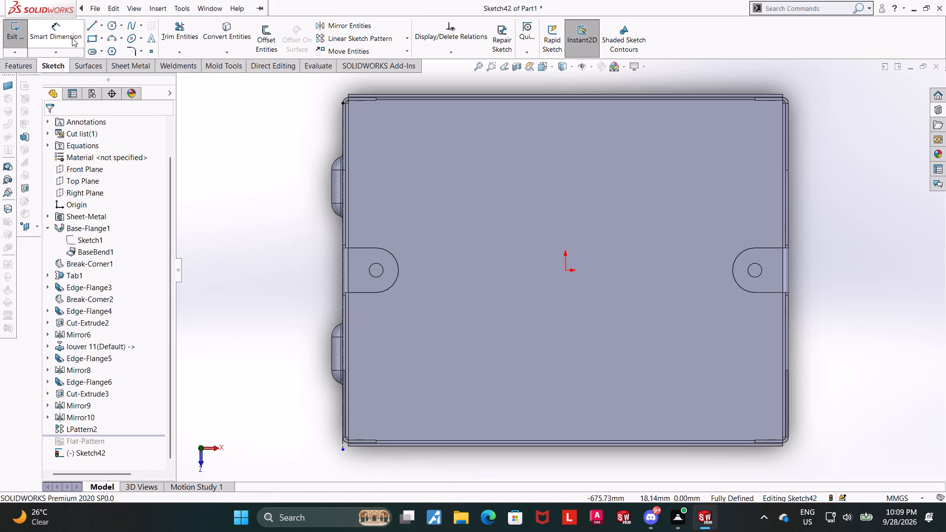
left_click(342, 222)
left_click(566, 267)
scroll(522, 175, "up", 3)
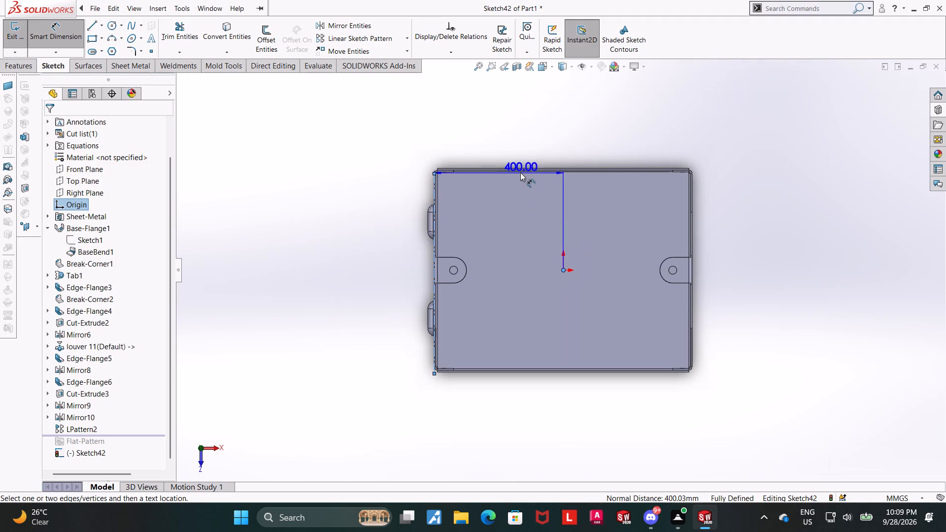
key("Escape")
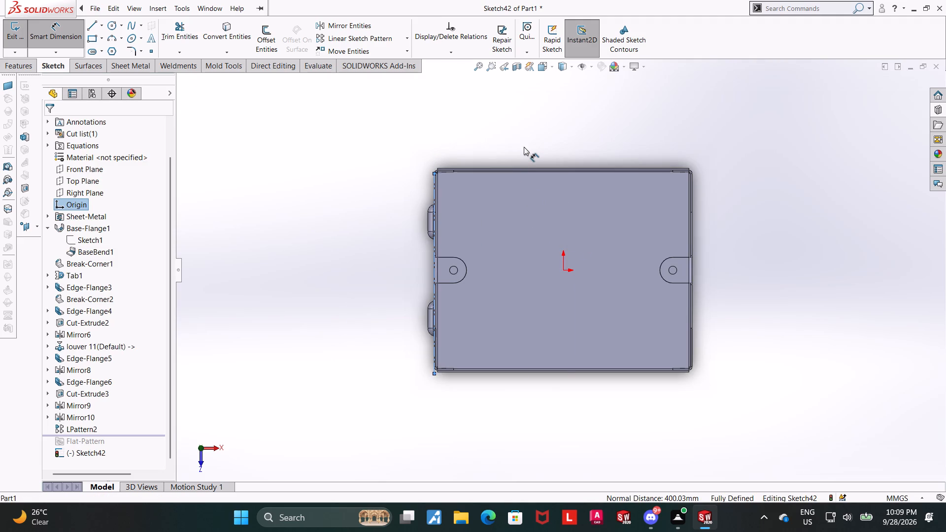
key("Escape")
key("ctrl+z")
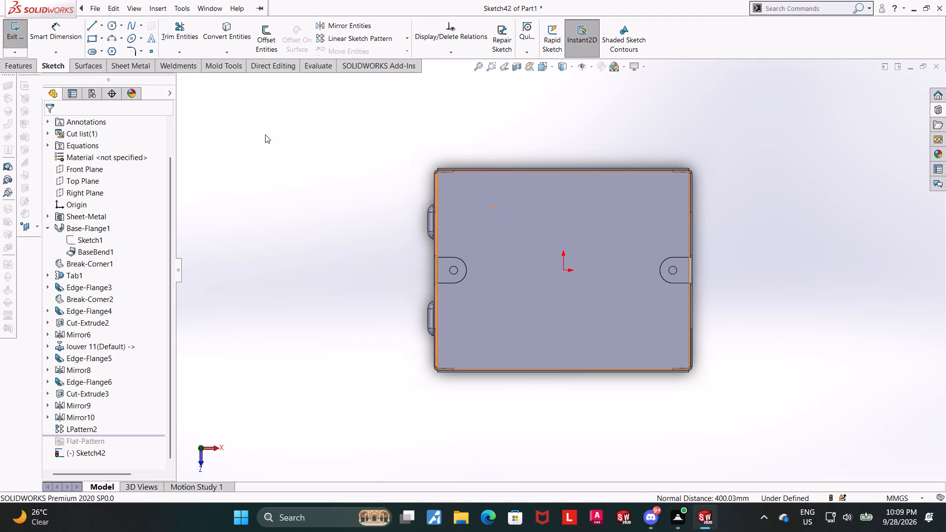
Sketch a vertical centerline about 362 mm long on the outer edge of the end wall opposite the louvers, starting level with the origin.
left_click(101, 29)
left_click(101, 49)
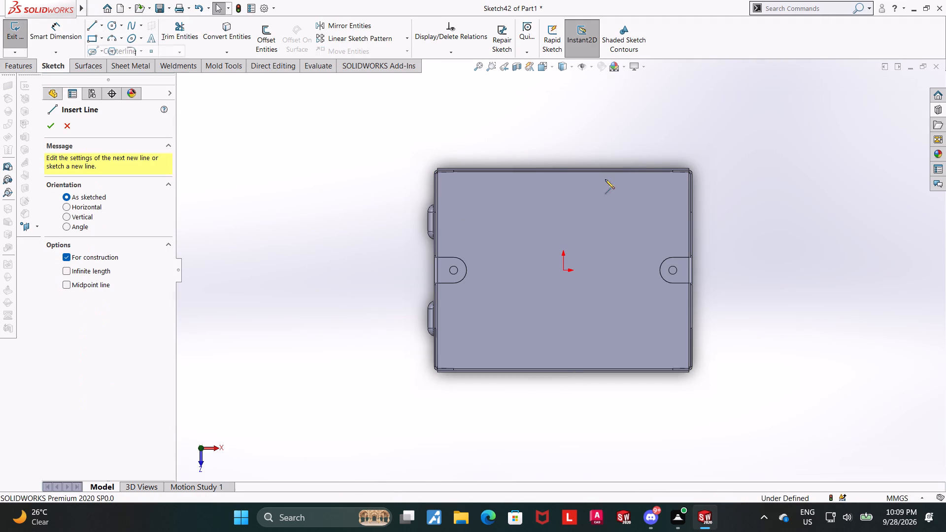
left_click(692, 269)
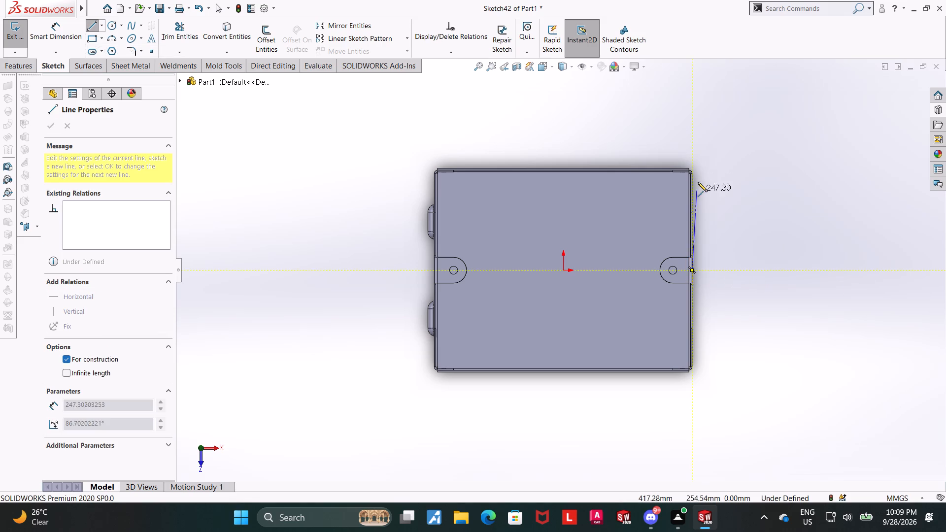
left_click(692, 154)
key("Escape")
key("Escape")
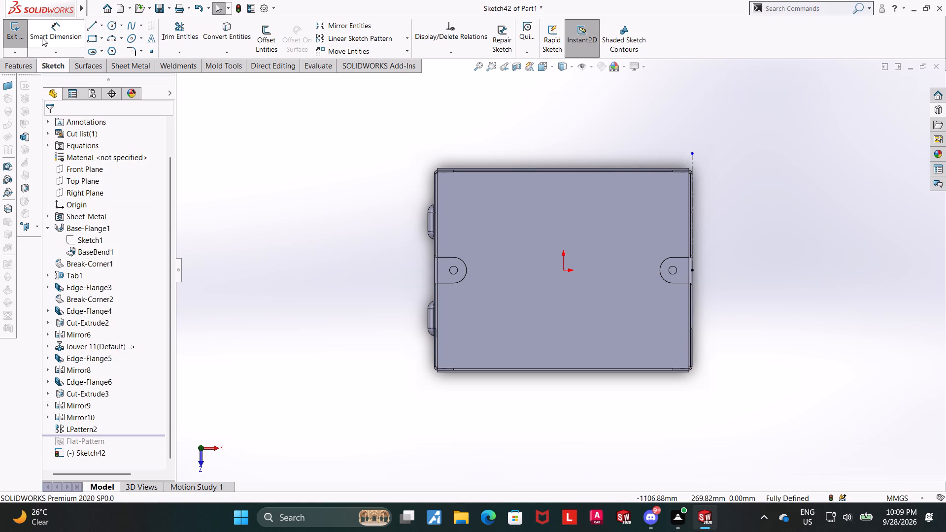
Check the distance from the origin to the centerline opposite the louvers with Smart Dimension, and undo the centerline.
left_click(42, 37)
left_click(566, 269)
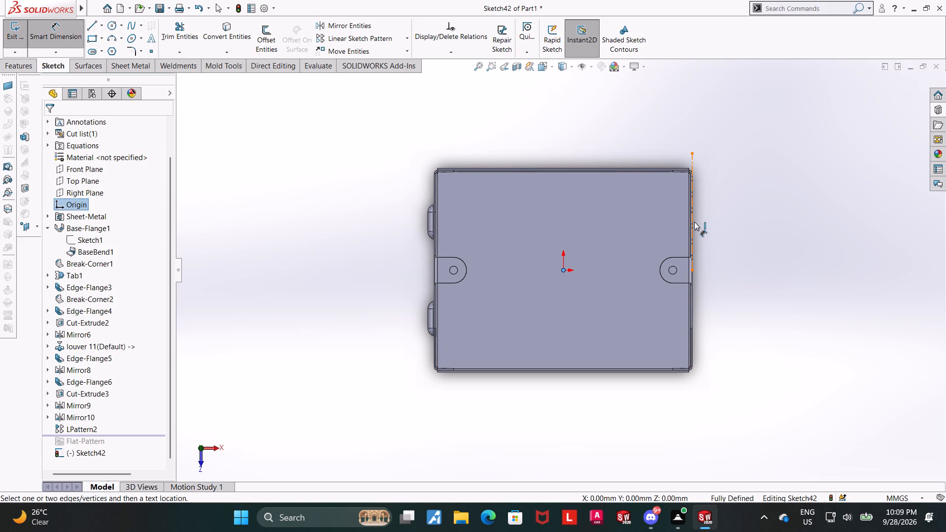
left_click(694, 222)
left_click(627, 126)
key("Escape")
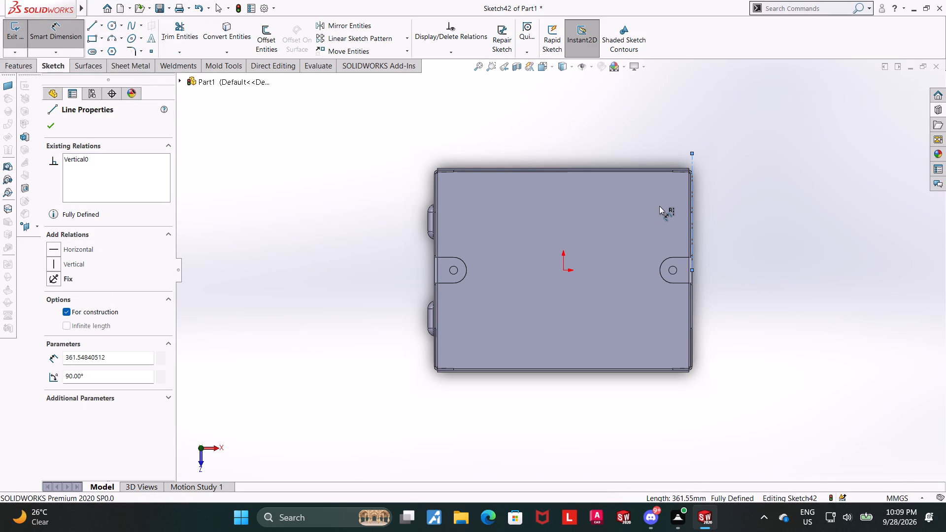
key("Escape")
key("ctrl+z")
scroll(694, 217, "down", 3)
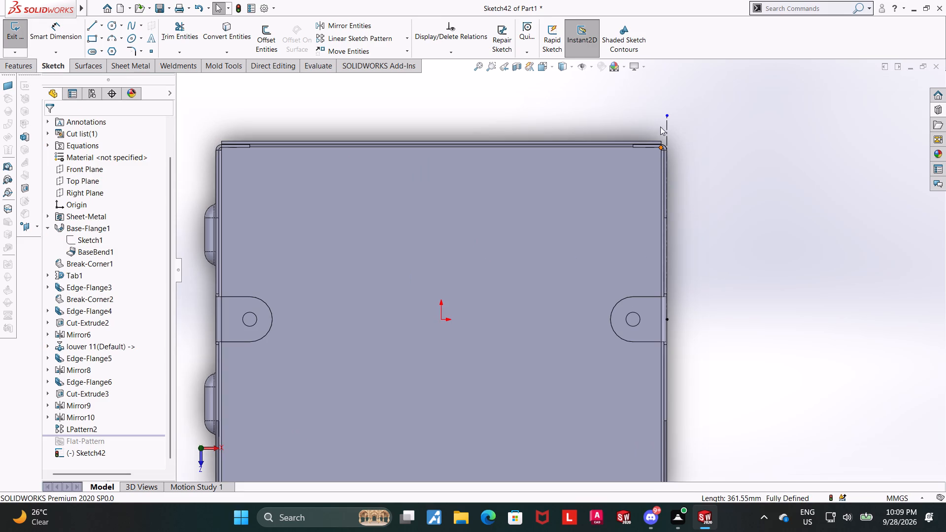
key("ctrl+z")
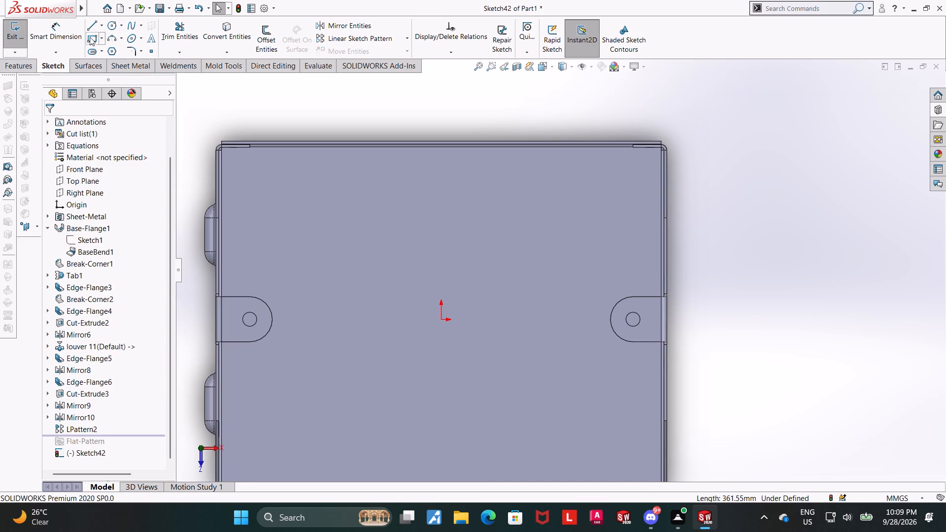
Sketch a vertical centerline about 164 mm long on the floor face's edge at the louvered end, starting near the corner.
left_click(101, 25)
left_click(102, 50)
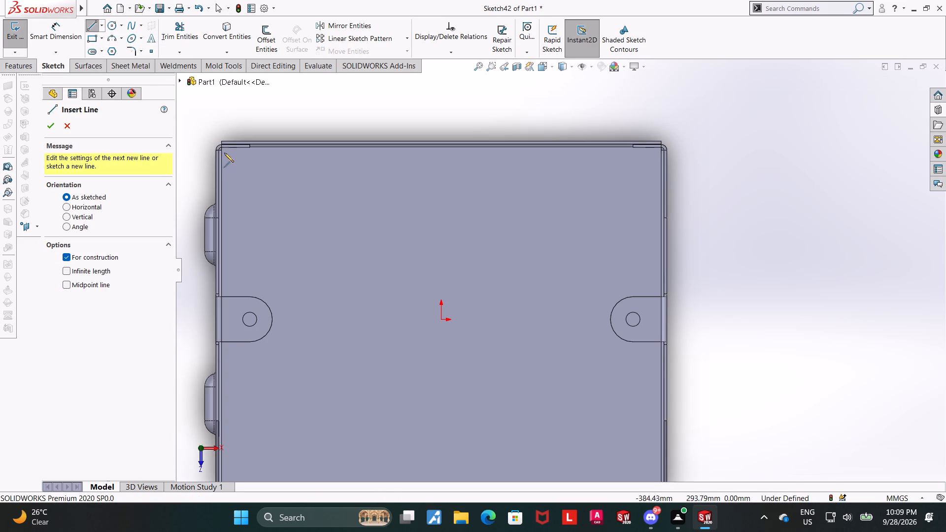
left_click(222, 150)
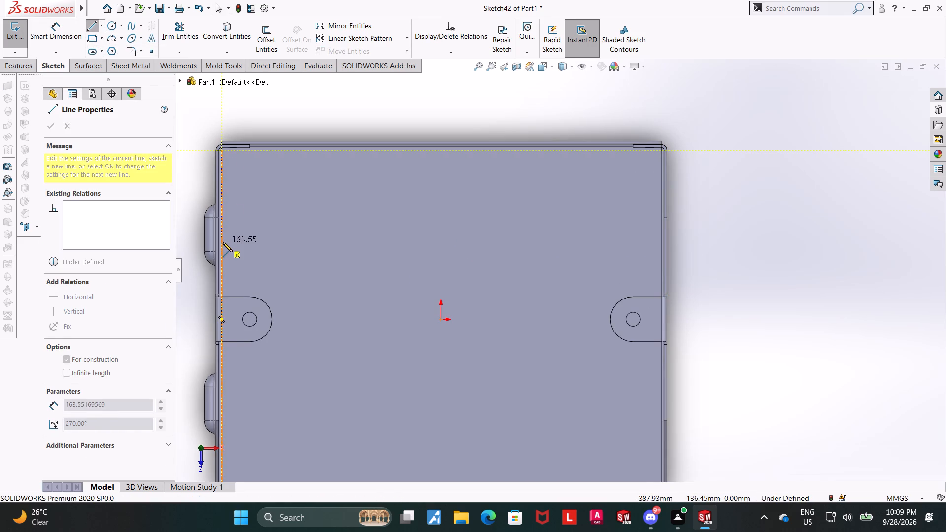
left_click(223, 242)
key("Escape")
key("Escape")
Check the distance from the new floor-edge centerline to the origin with Smart Dimension, without placing a dimension.
left_click(57, 34)
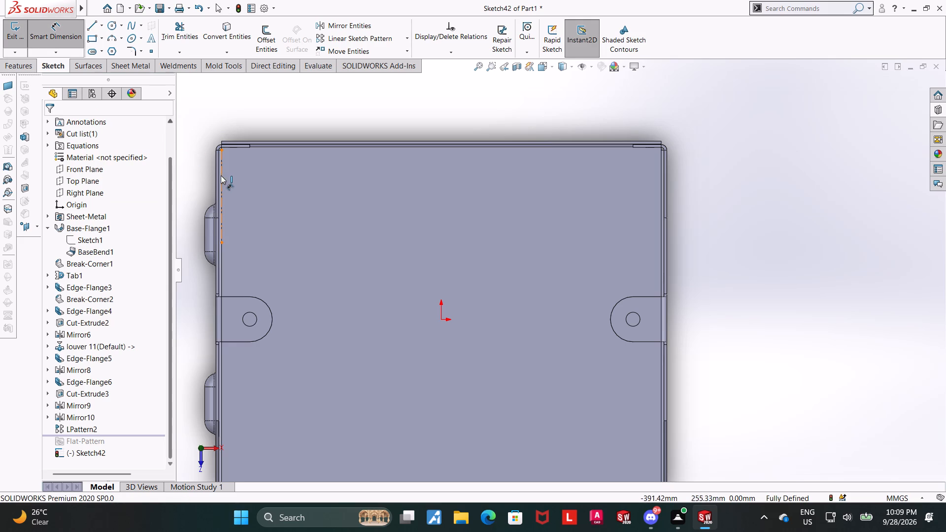
left_click(222, 176)
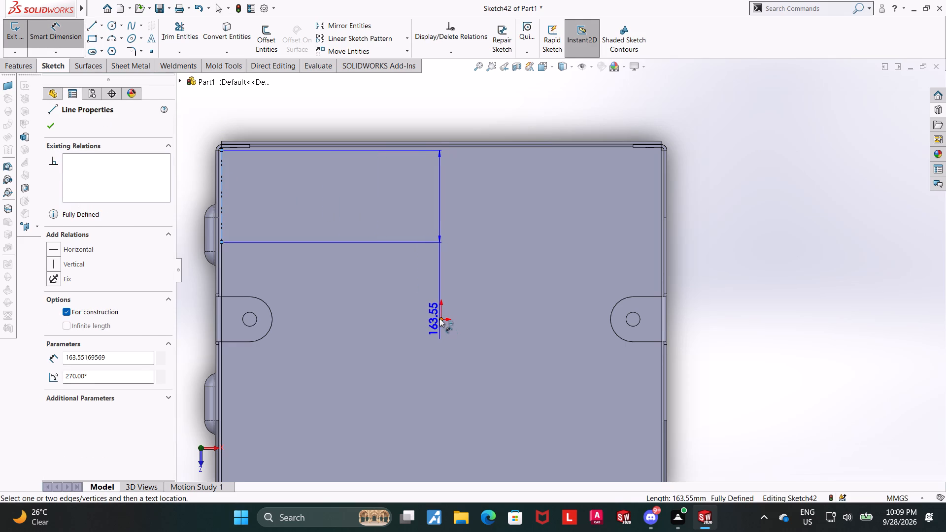
left_click(439, 318)
key("Escape")
key("Escape")
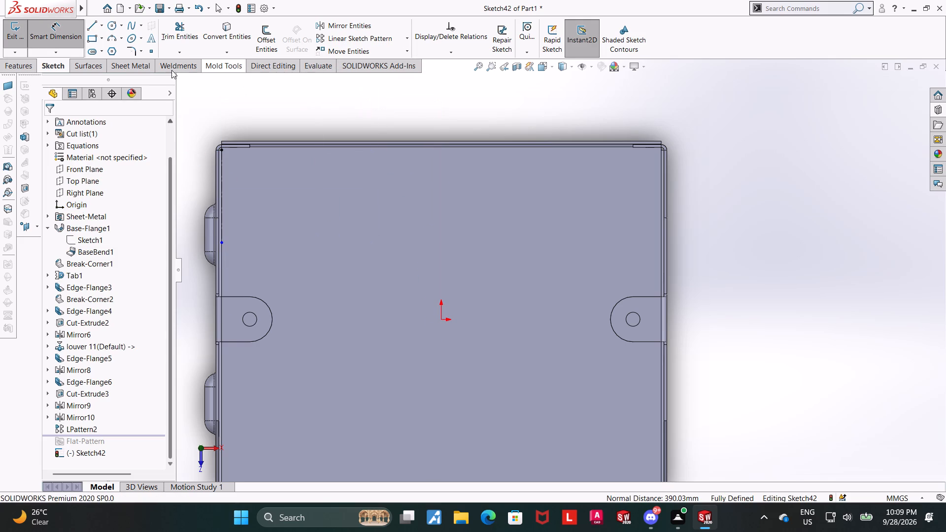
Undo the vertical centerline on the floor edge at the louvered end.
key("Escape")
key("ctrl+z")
Try to check the distance from the floor edge opposite the louvers to the origin with Smart Dimension.
left_click(57, 37)
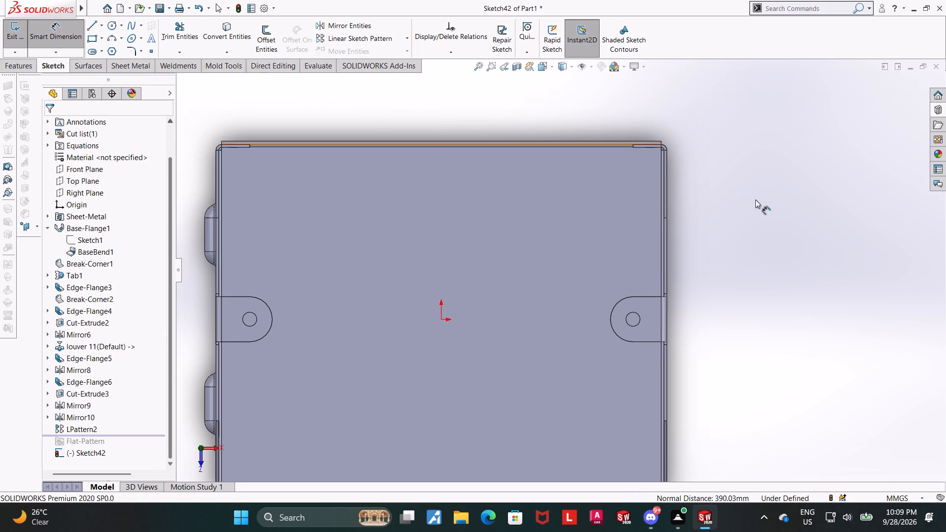
left_click(661, 183)
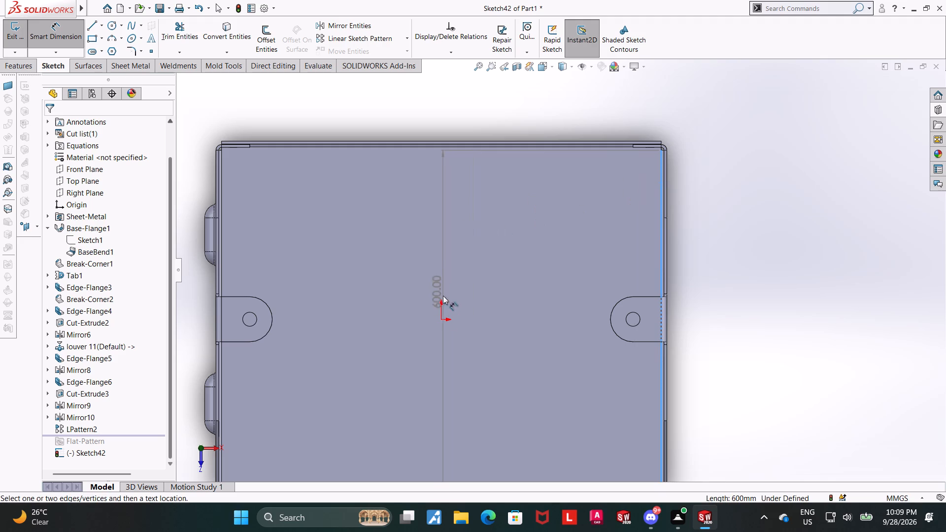
key("Escape")
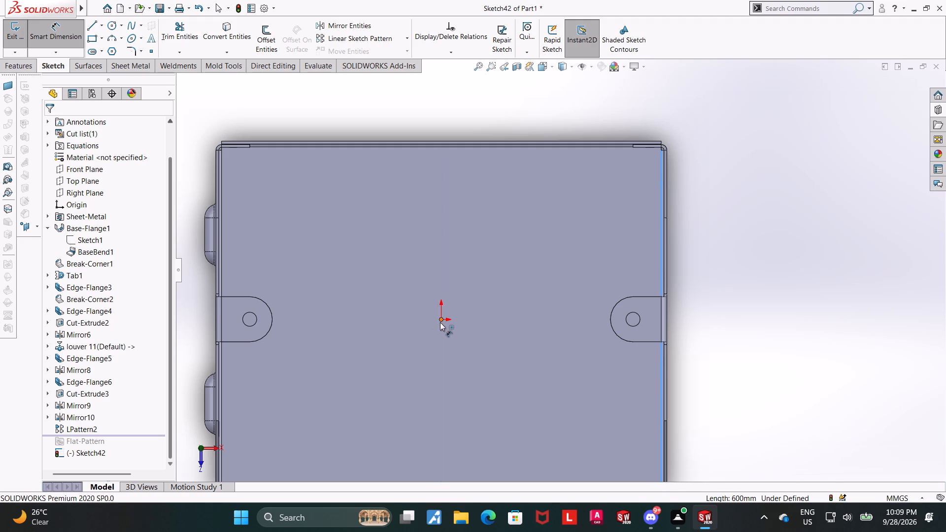
left_click(440, 321)
key("Escape")
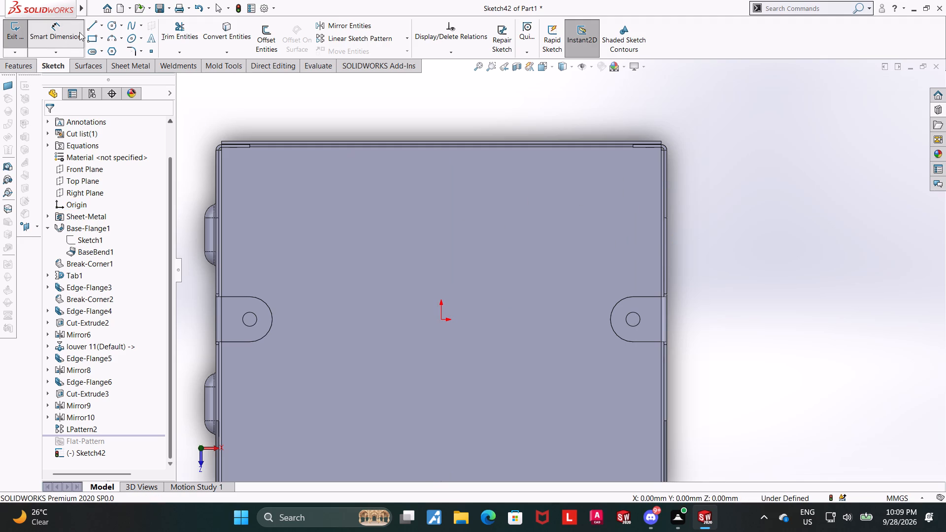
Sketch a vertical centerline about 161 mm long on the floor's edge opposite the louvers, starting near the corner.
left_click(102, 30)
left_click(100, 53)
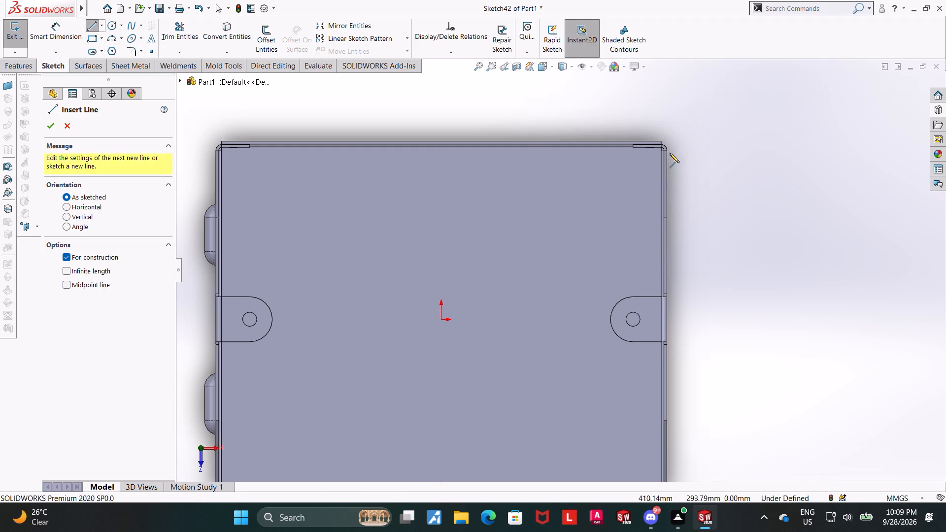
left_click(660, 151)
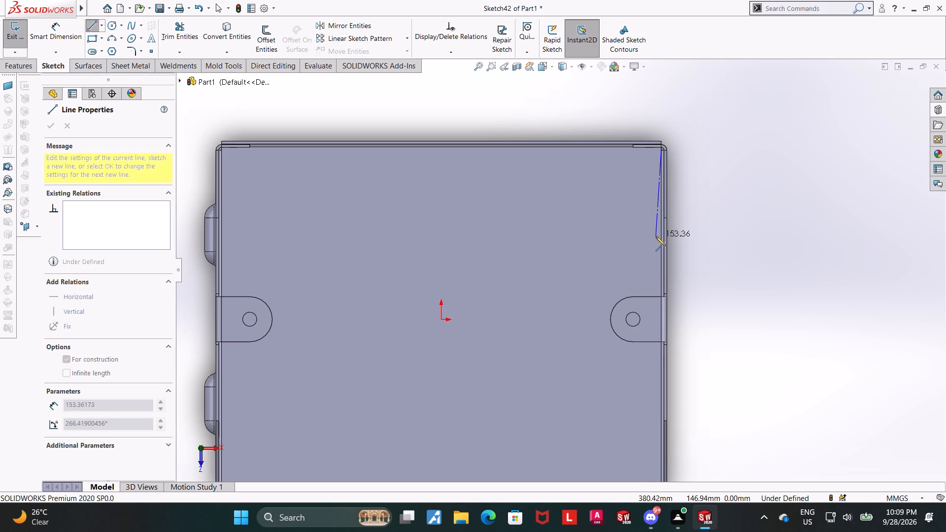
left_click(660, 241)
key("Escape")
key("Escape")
Check the distance from the origin to the new floor-edge centerline with Smart Dimension, without placing a dimension.
left_click(53, 29)
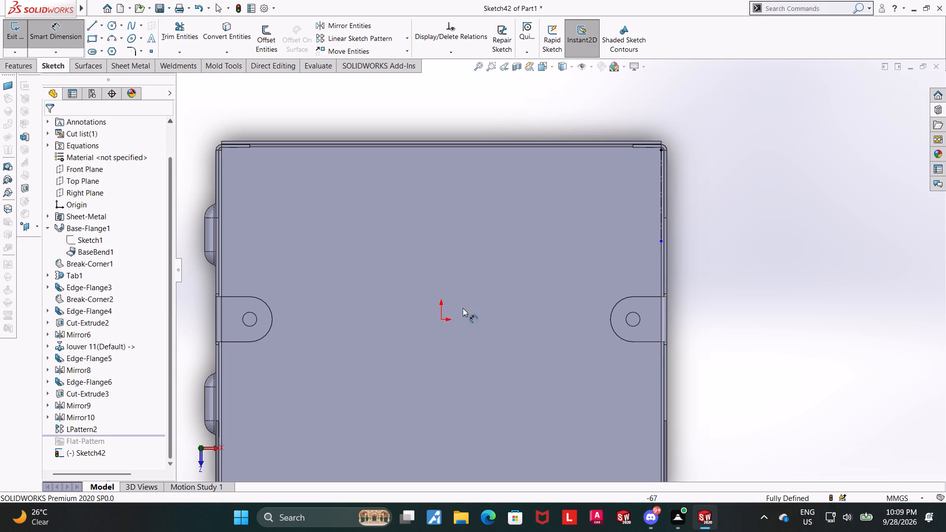
left_click(445, 321)
left_click(441, 320)
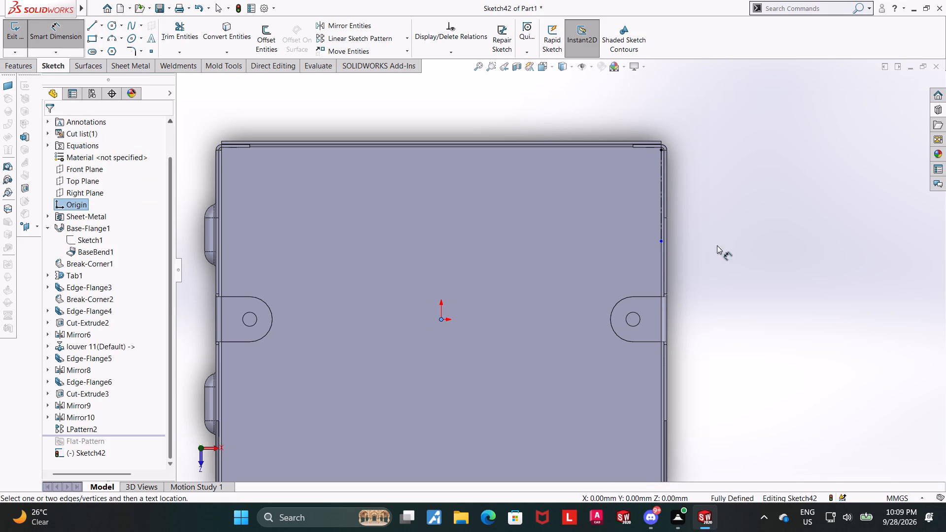
left_click(661, 201)
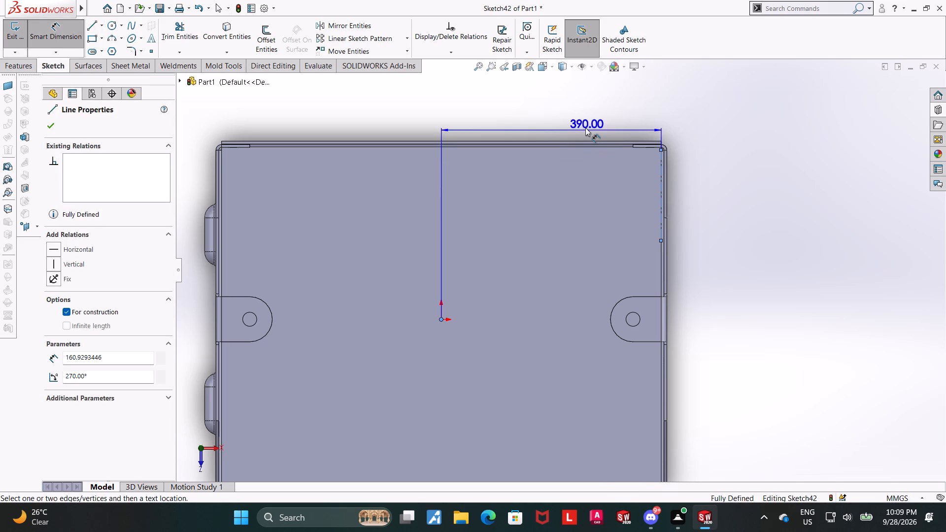
key("Escape")
key("Escape")
Examine how the drilled corner flange overlaps the long wall at the enclosure's corner opposite the louvers.
scroll(608, 146, "up", 8)
middle_click_drag(513, 363, 509, 273)
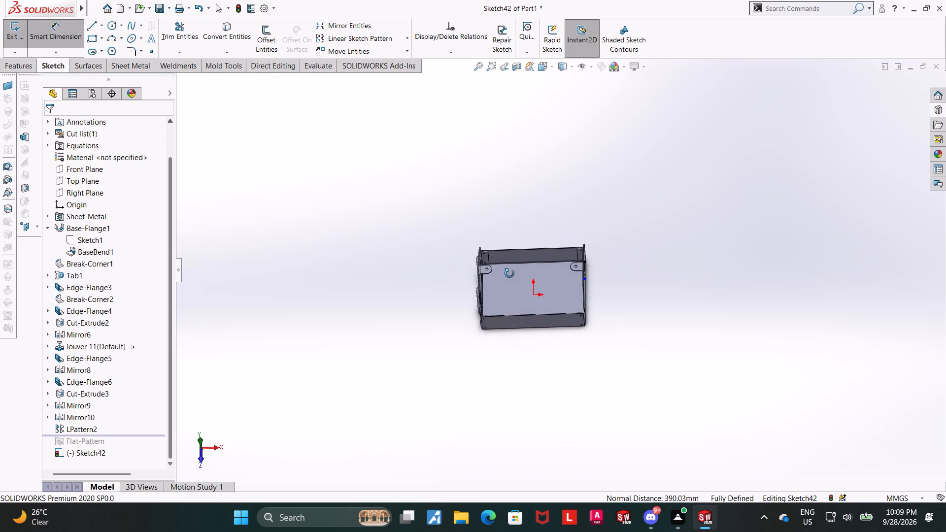
middle_click_drag(509, 273, 510, 267)
scroll(520, 275, "down", 4)
key("Escape")
key("Escape")
scroll(725, 304, "down", 3)
middle_click_drag(690, 321, 691, 306)
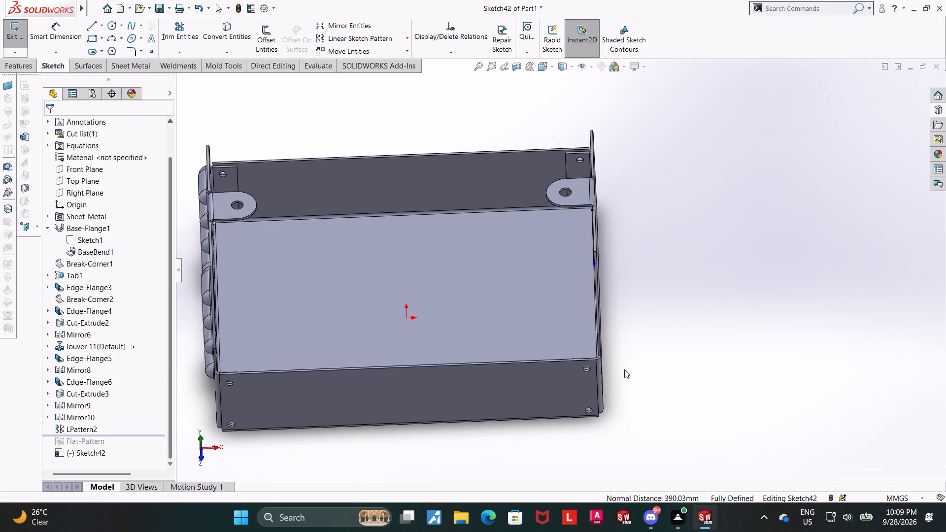
scroll(612, 374, "down", 4)
middle_click_drag(567, 365, 580, 356)
scroll(539, 334, "up", 2)
scroll(540, 302, "down", 4)
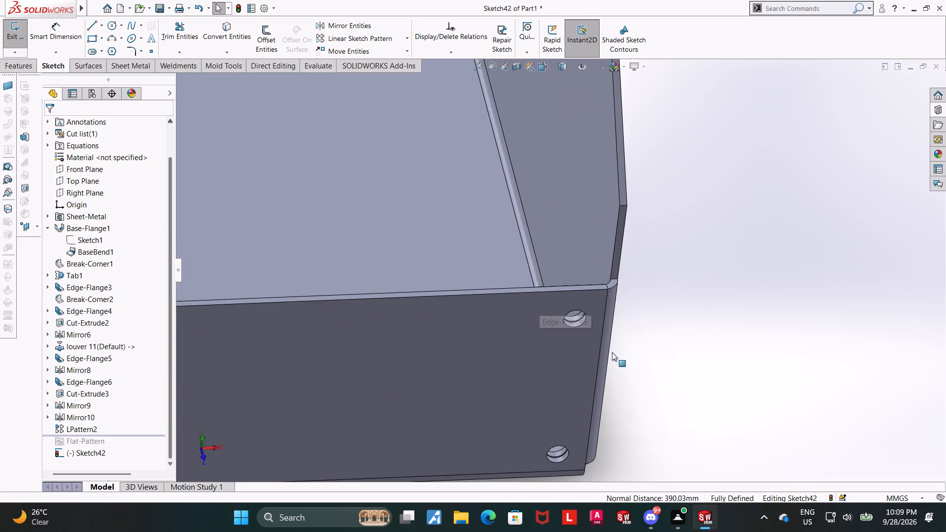
middle_click_drag(635, 346, 633, 417)
scroll(580, 313, "down", 4)
middle_click_drag(634, 331, 631, 397)
scroll(576, 318, "down", 5)
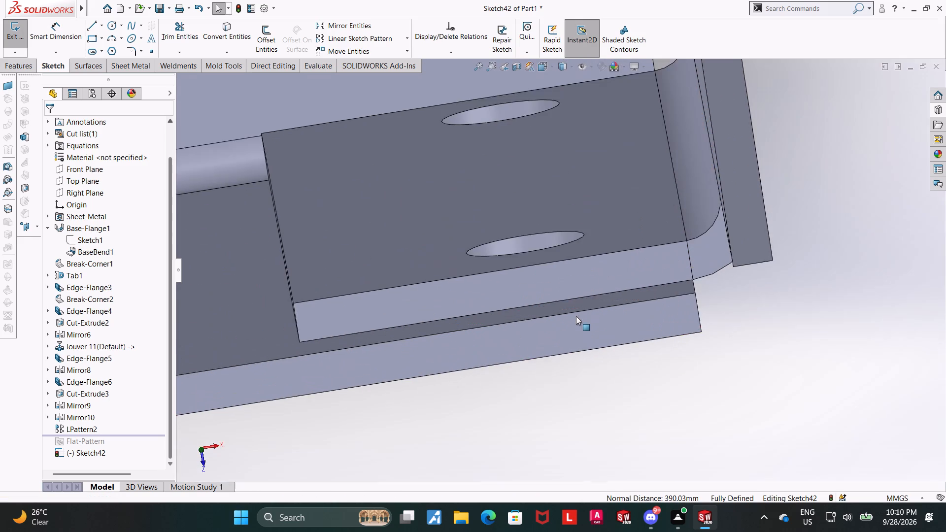
middle_click_drag(576, 311, 574, 290)
scroll(527, 315, "down", 1)
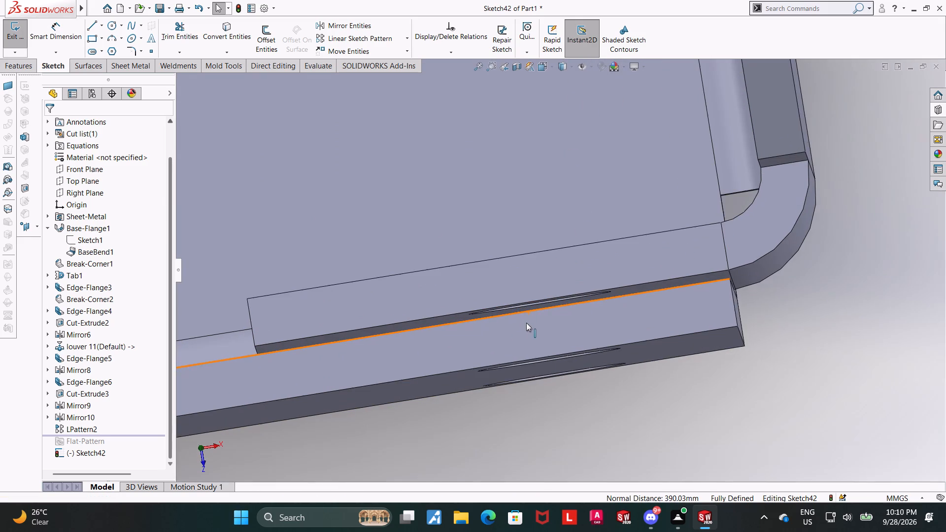
scroll(484, 310, "down", 4)
scroll(475, 357, "up", 3)
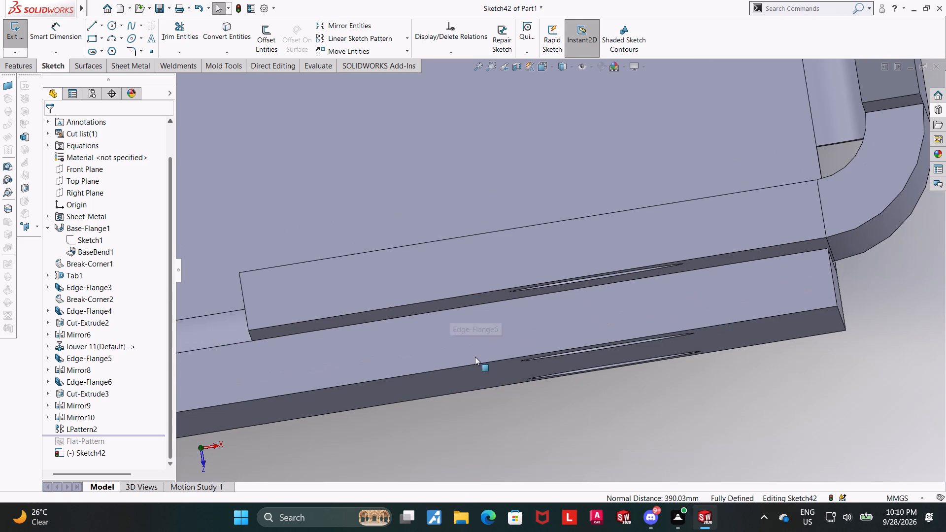
Exit the floor sketch and delete Sketch42 from the part.
key("Escape")
left_click(8, 38)
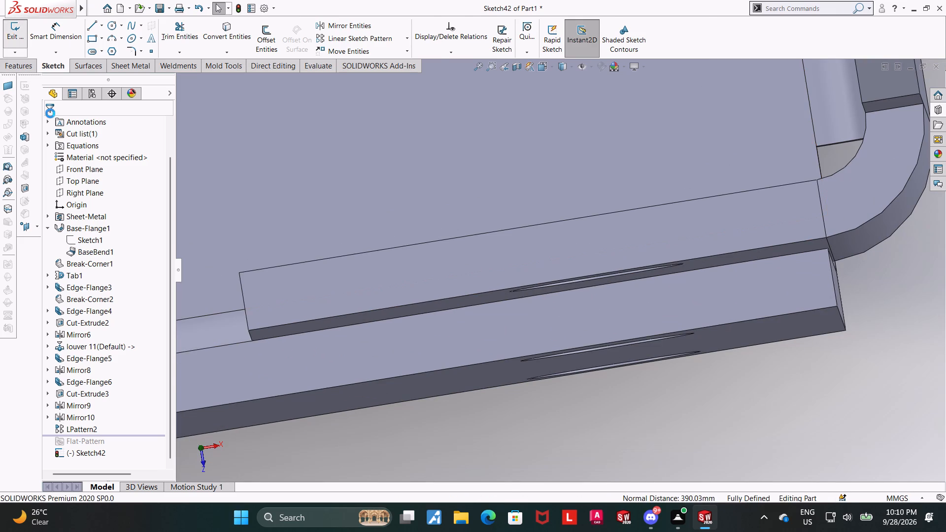
right_click(79, 445)
left_click(64, 441)
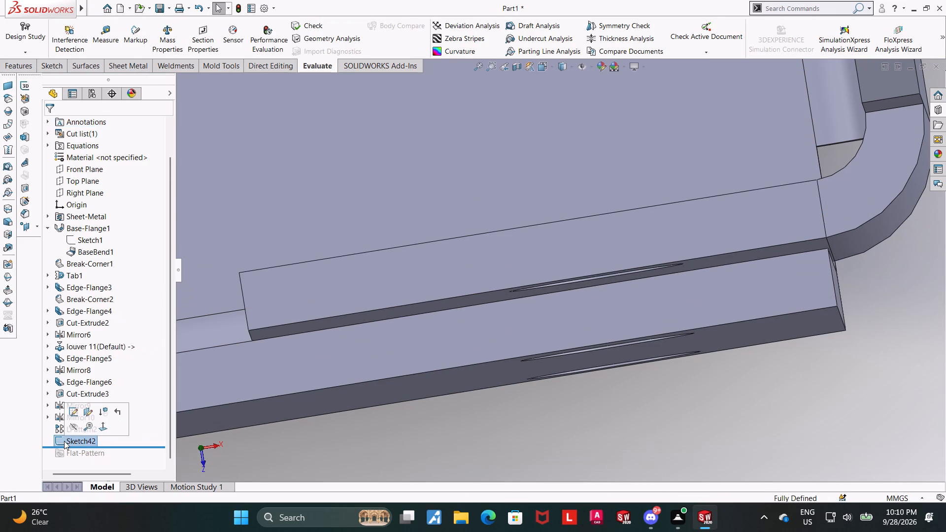
right_click(64, 441)
left_click(88, 384)
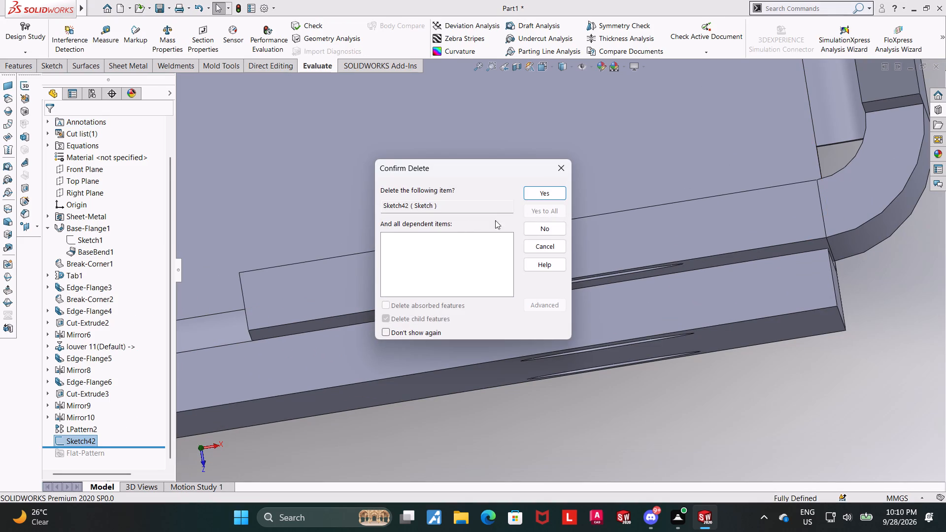
left_click(544, 188)
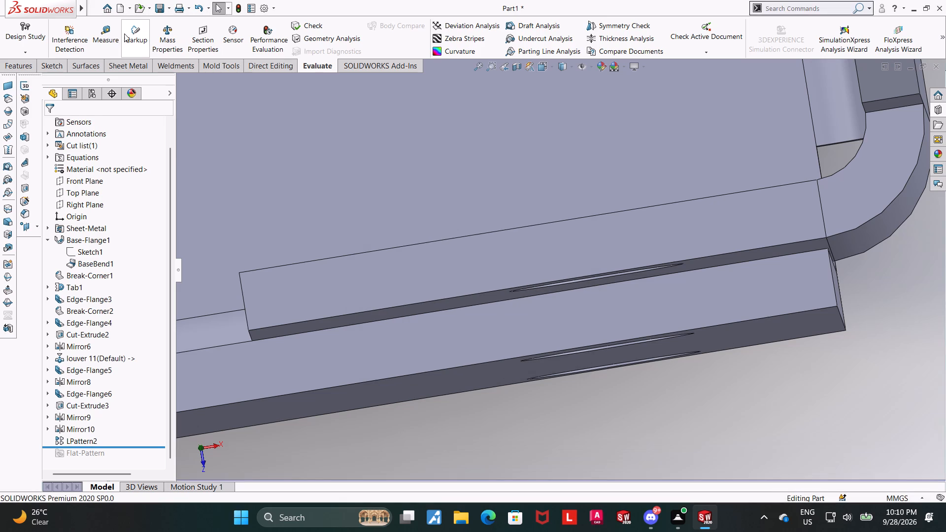
Measure the gap between the drilled corner flange's outer face and the adjacent long wall's inner face.
left_click(116, 33)
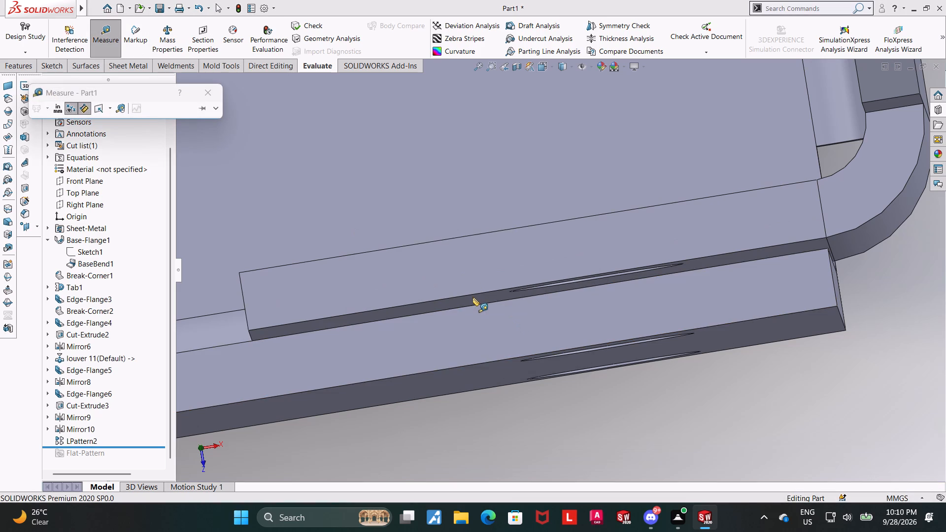
left_click(473, 298)
middle_click_drag(482, 283, 492, 333)
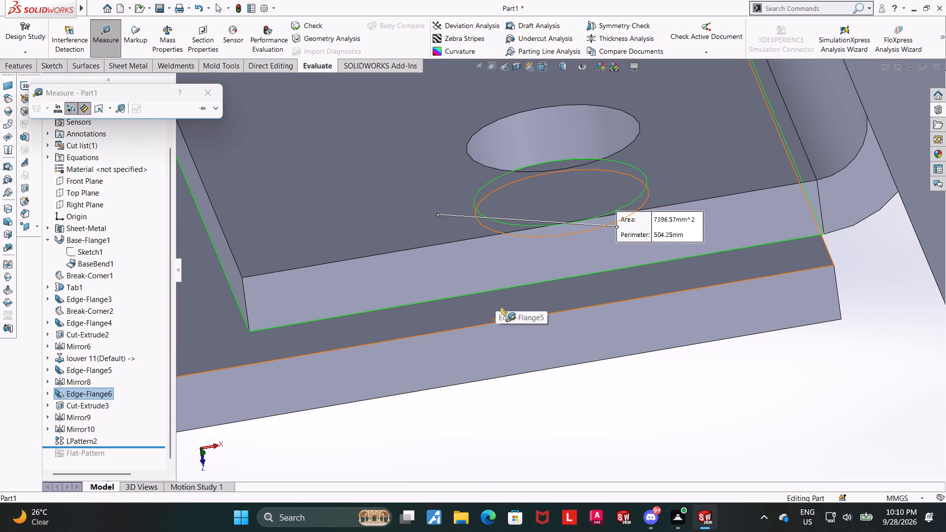
left_click(500, 306)
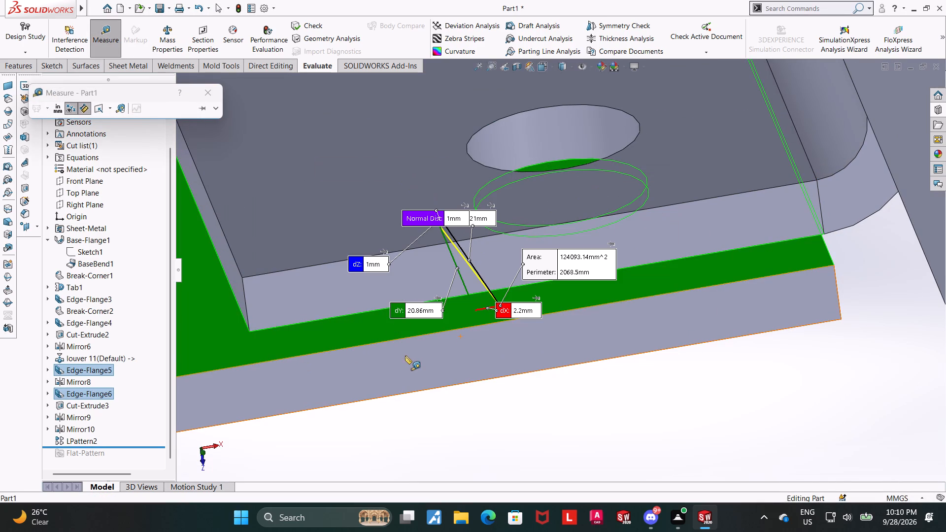
scroll(429, 350, "up", 10)
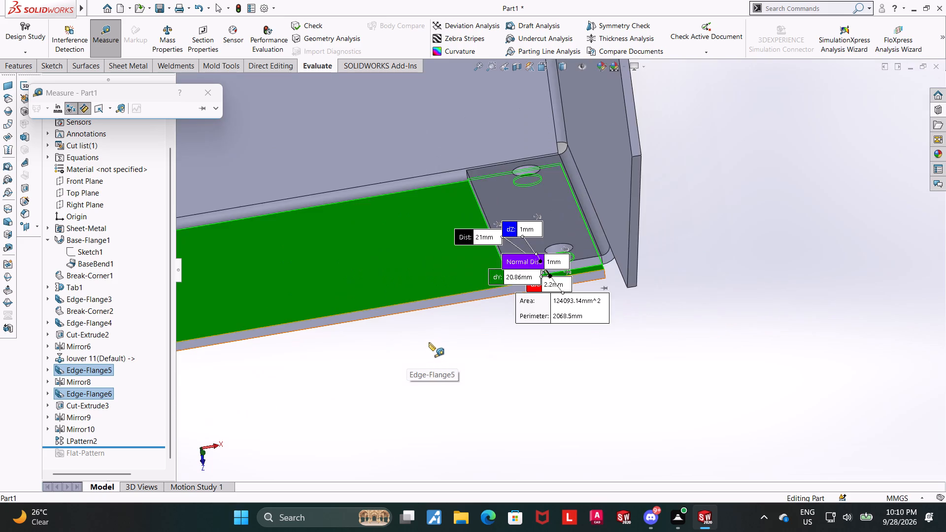
middle_click_drag(424, 341, 419, 256)
left_click(202, 93)
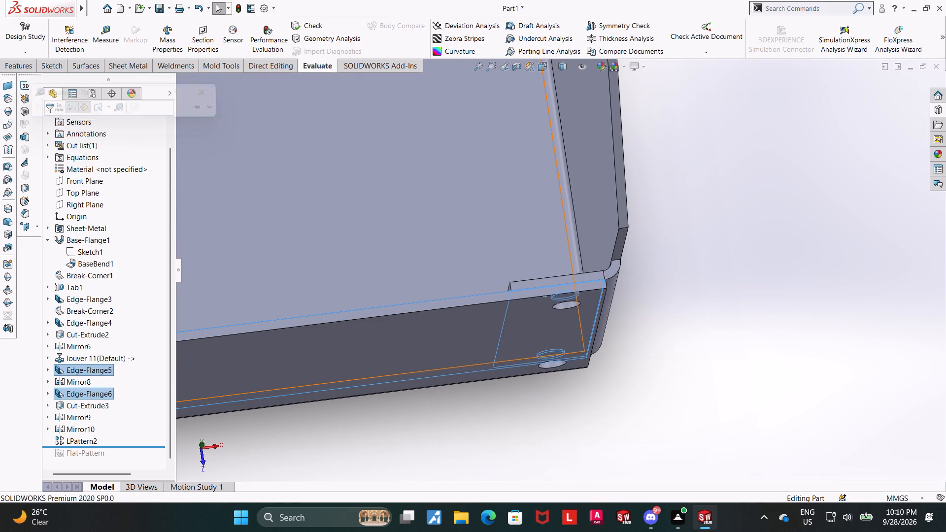
Examine the whole enclosure's walls, louvers and corner flanges from several angles.
left_click(15, 62)
scroll(254, 196, "up", 13)
left_click_drag(645, 304, 642, 299)
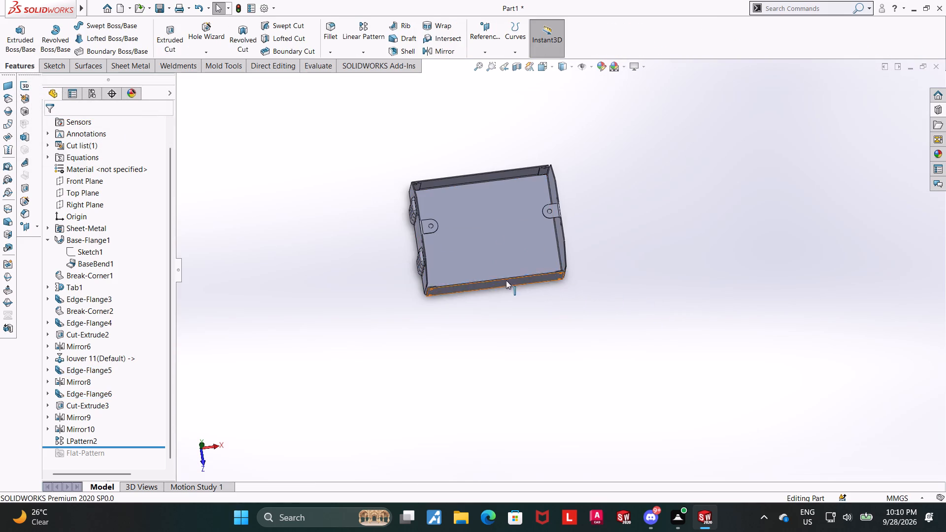
middle_click_drag(469, 268, 463, 226)
scroll(505, 202, "down", 5)
scroll(708, 299, "up", 4)
middle_click_drag(611, 291, 606, 265)
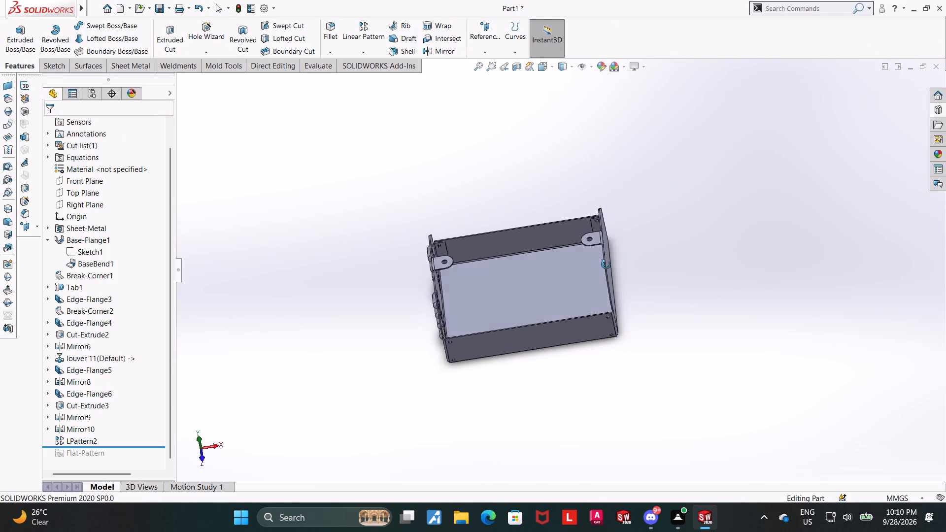
middle_click_drag(606, 265, 616, 254)
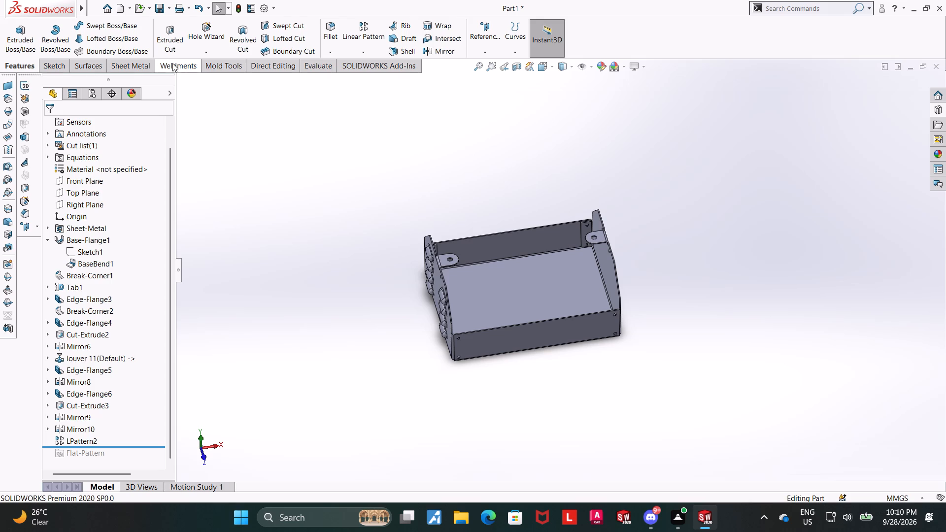
left_click(138, 63)
scroll(626, 257, "down", 3)
scroll(452, 350, "up", 1)
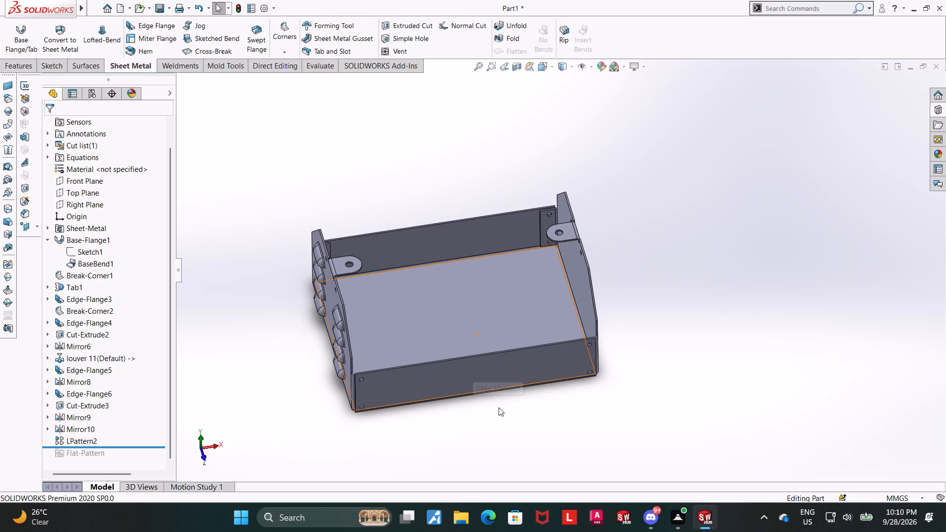
scroll(484, 410, "down", 1)
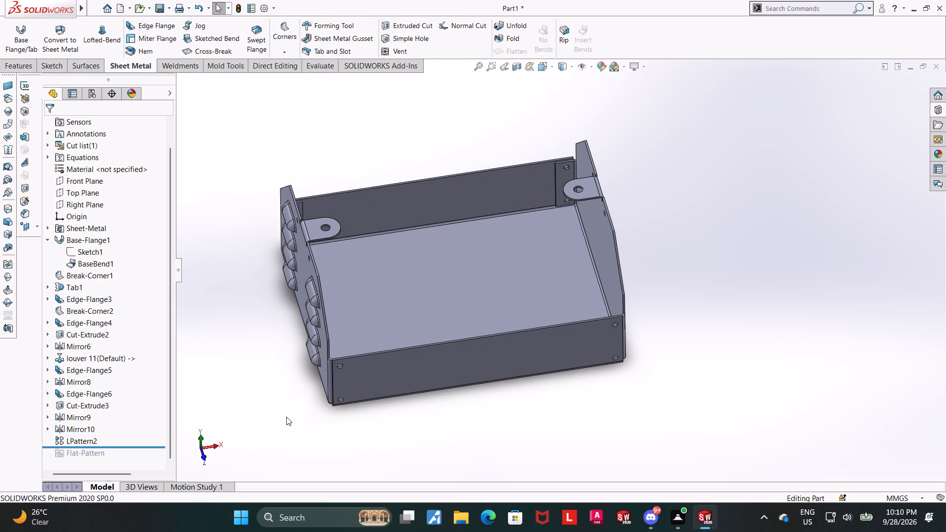
middle_click_drag(462, 384, 444, 362)
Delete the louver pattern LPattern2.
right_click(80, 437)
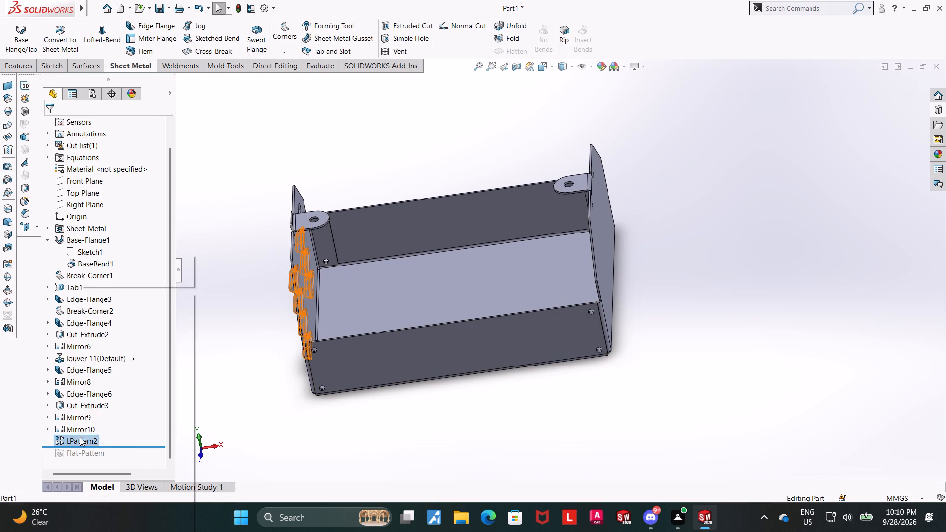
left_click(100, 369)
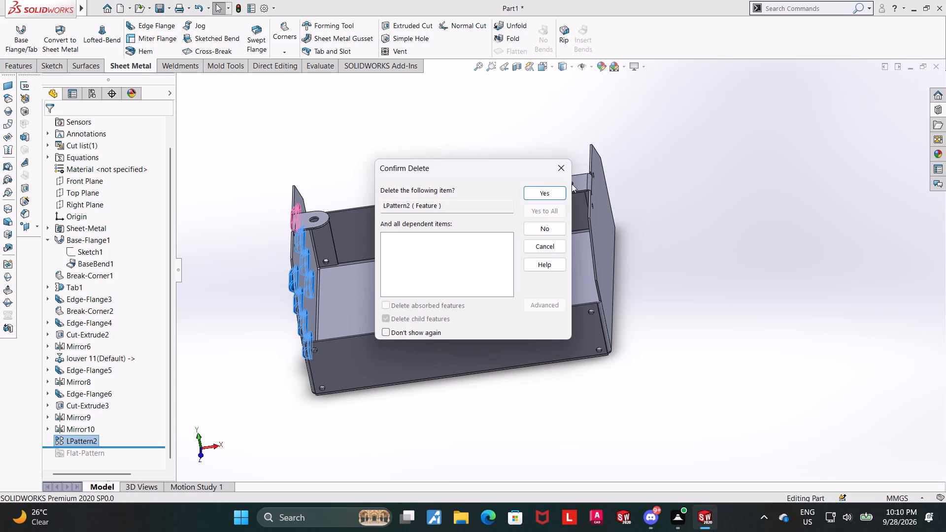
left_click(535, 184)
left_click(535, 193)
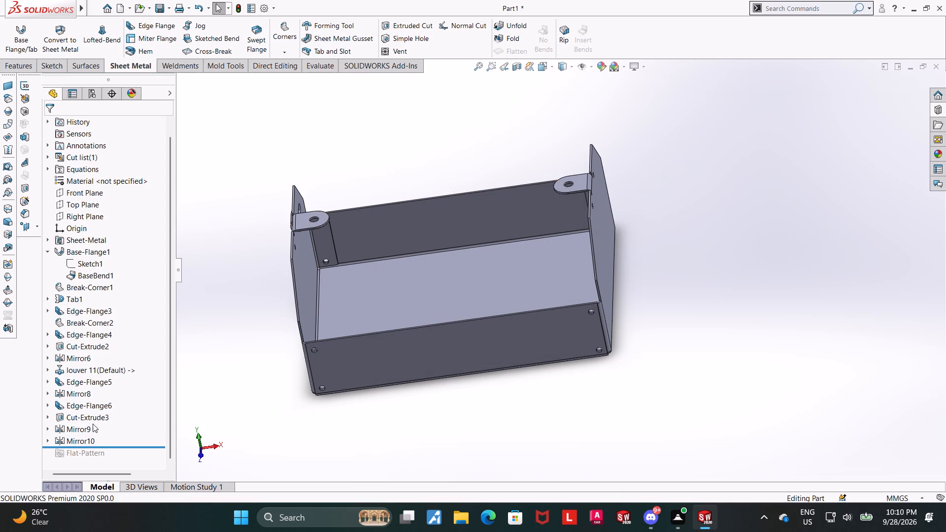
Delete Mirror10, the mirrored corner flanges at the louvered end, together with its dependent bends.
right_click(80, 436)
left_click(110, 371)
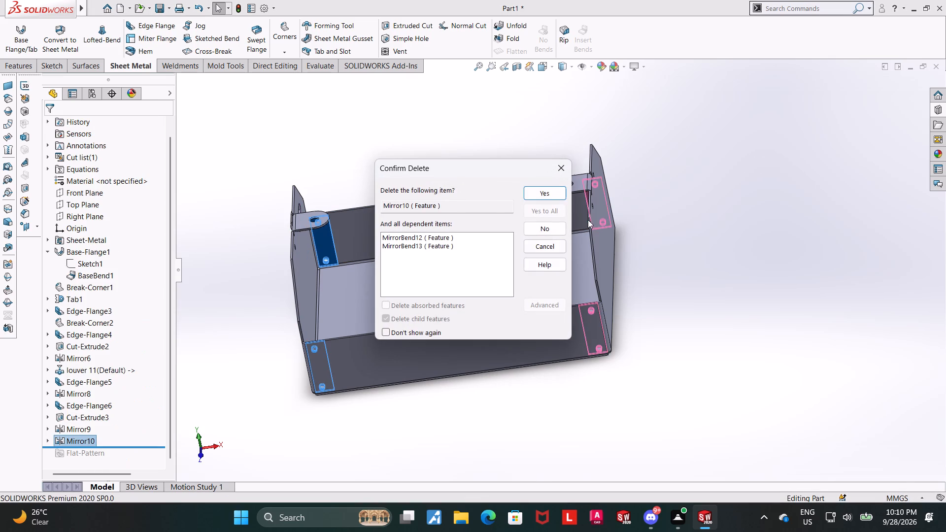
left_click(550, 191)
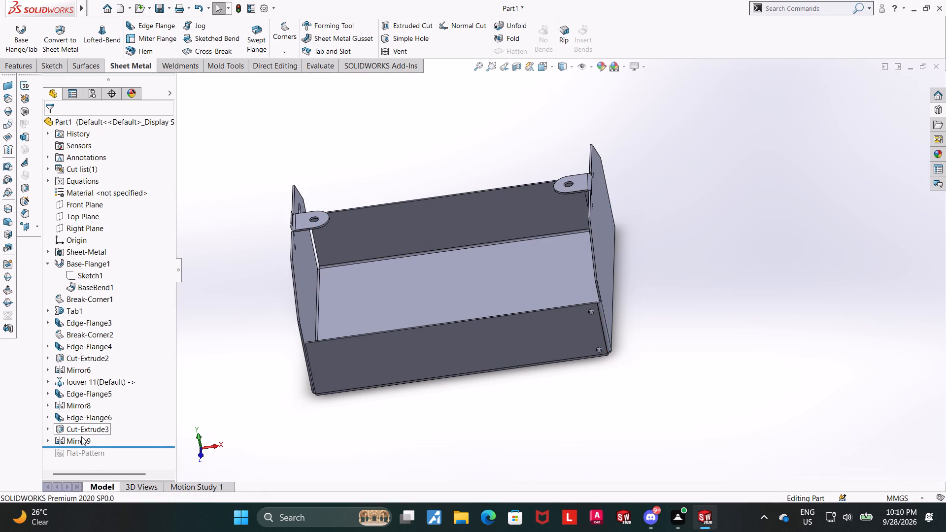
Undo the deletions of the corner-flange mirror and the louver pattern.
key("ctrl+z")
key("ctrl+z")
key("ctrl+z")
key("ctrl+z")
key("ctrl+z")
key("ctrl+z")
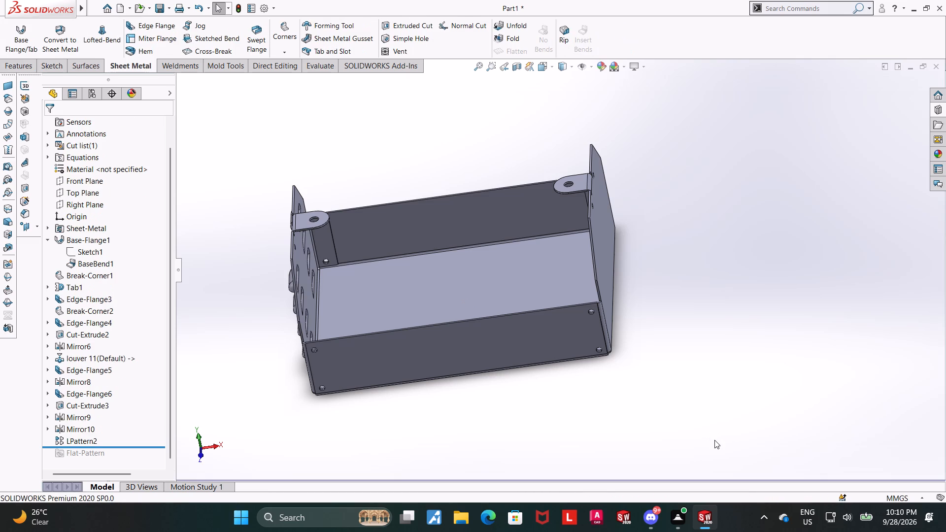
Delete the louver pattern LPattern2.
right_click(85, 436)
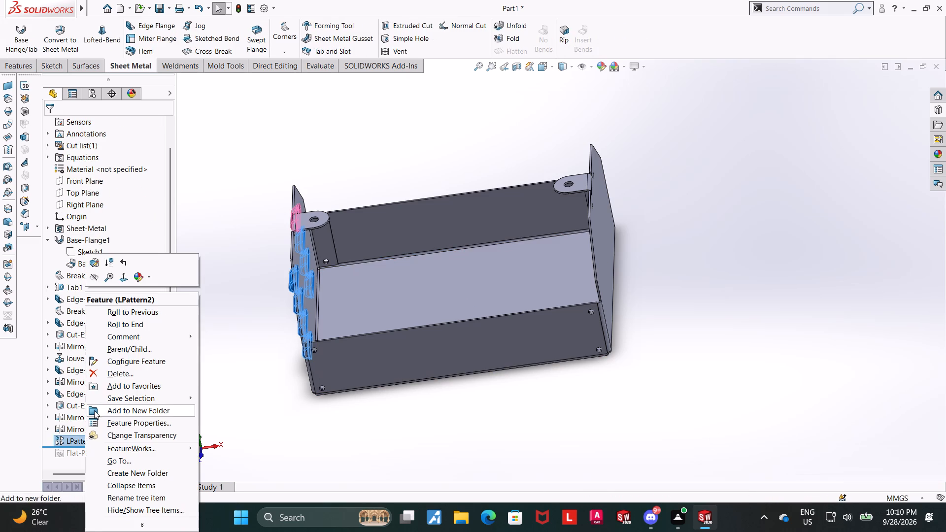
left_click(101, 376)
left_click(557, 193)
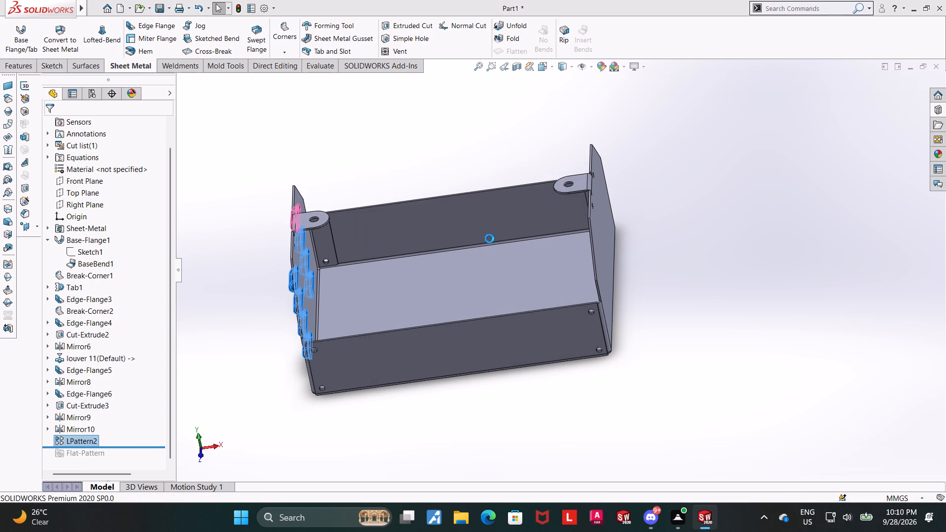
Delete Mirror10 and Mirror9, the mirrored corner flanges, together with their dependent bends.
right_click(67, 436)
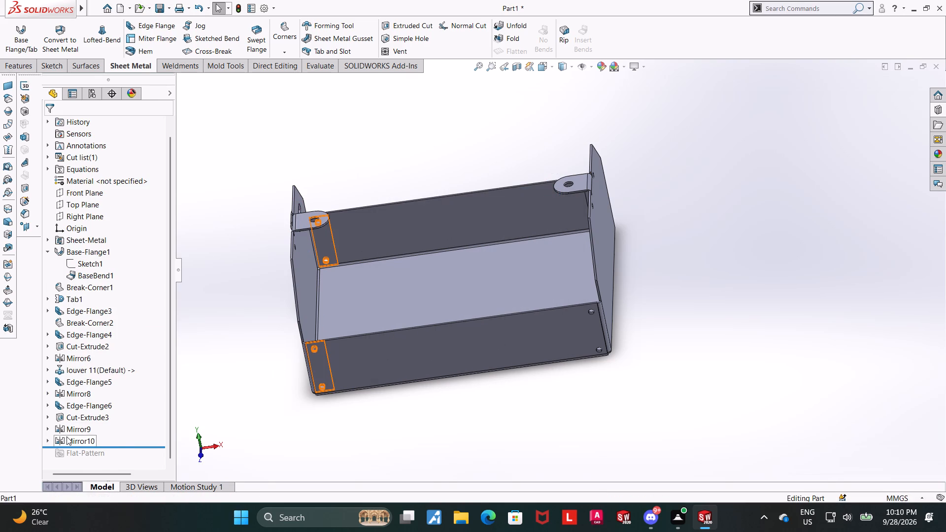
left_click(89, 371)
left_click(535, 193)
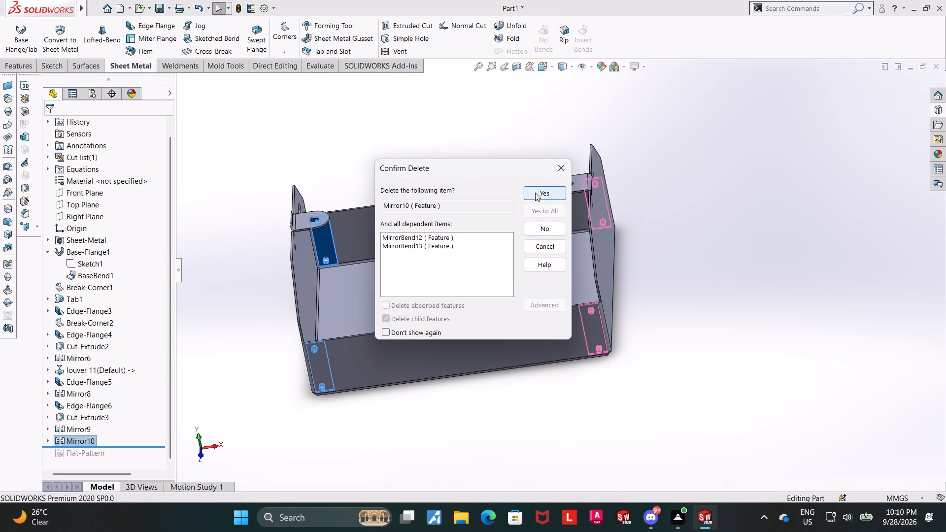
middle_click_drag(660, 223, 681, 238)
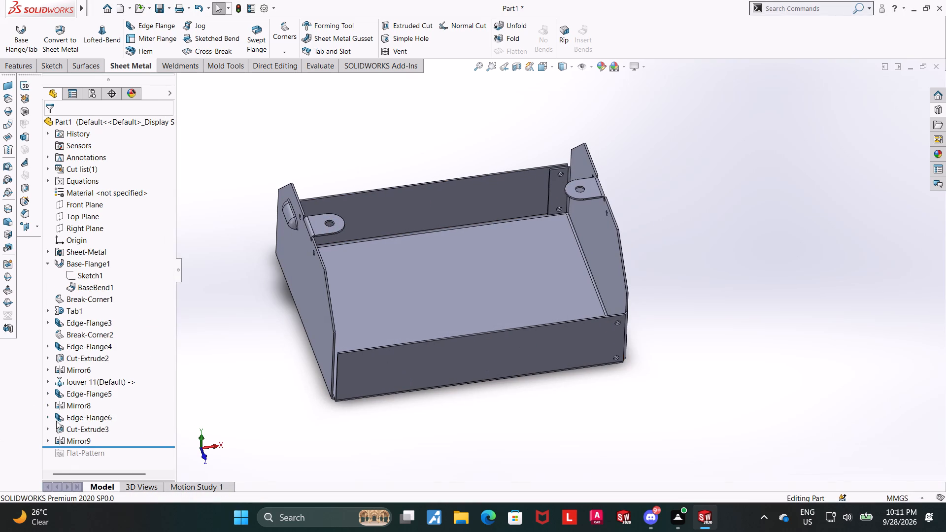
right_click(71, 441)
left_click(98, 371)
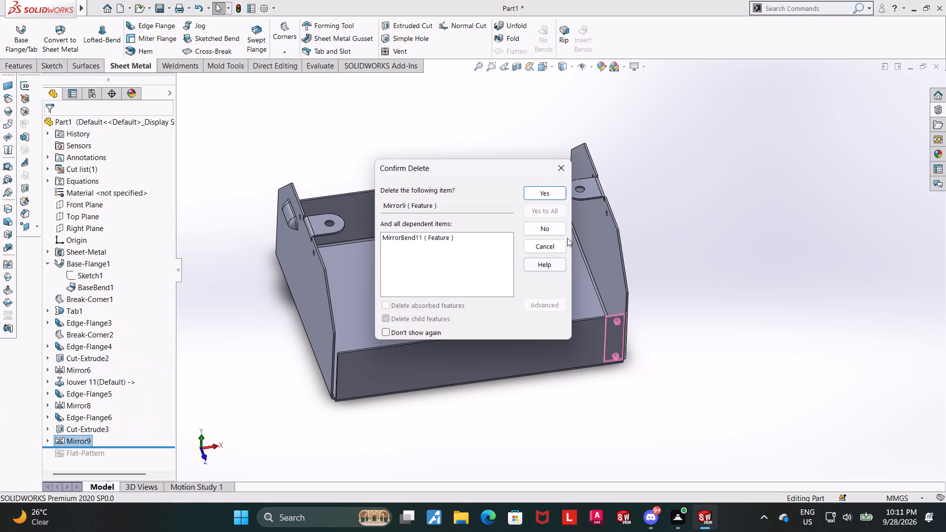
left_click(551, 190)
middle_click_drag(663, 249, 653, 253)
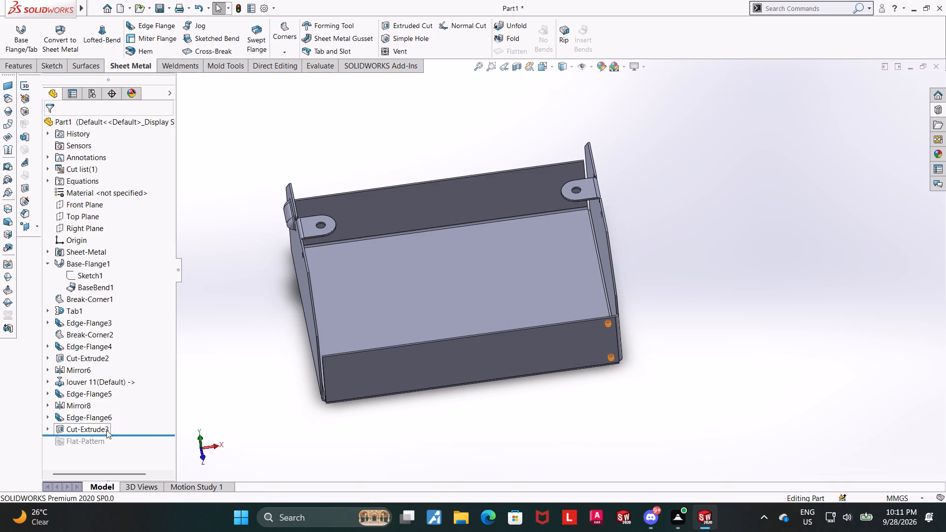
Delete the corner flange's hole cut Cut-Extrude3 and the corner flange Edge-Flange6 itself.
left_click(70, 425)
right_click(70, 425)
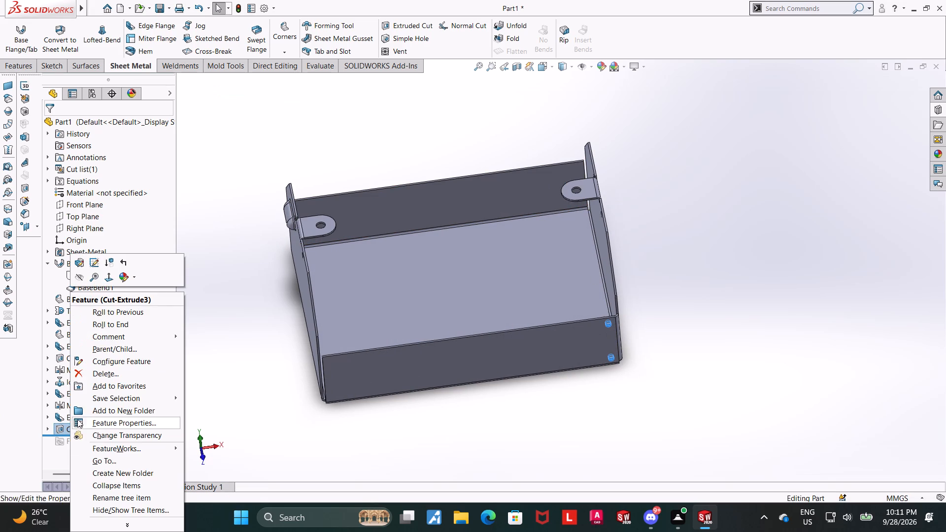
left_click(88, 376)
left_click(528, 192)
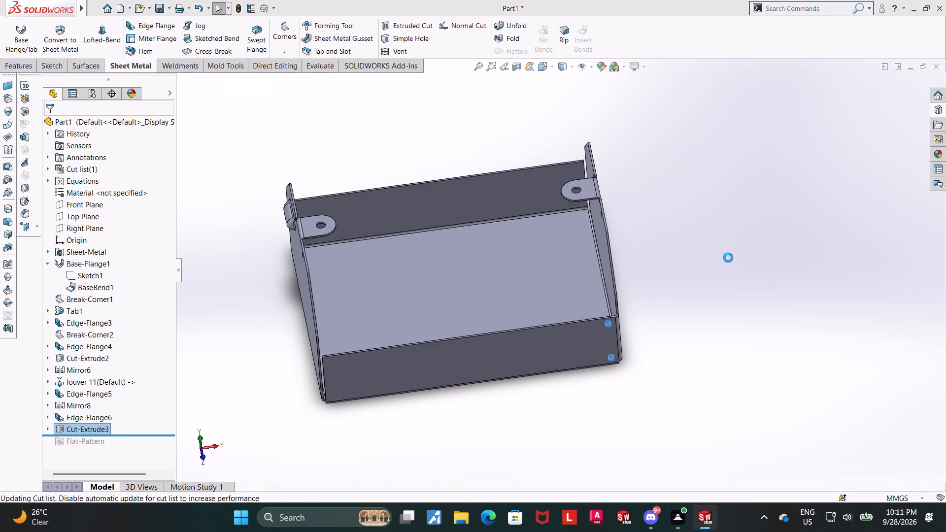
middle_click_drag(718, 258, 705, 266)
right_click(84, 416)
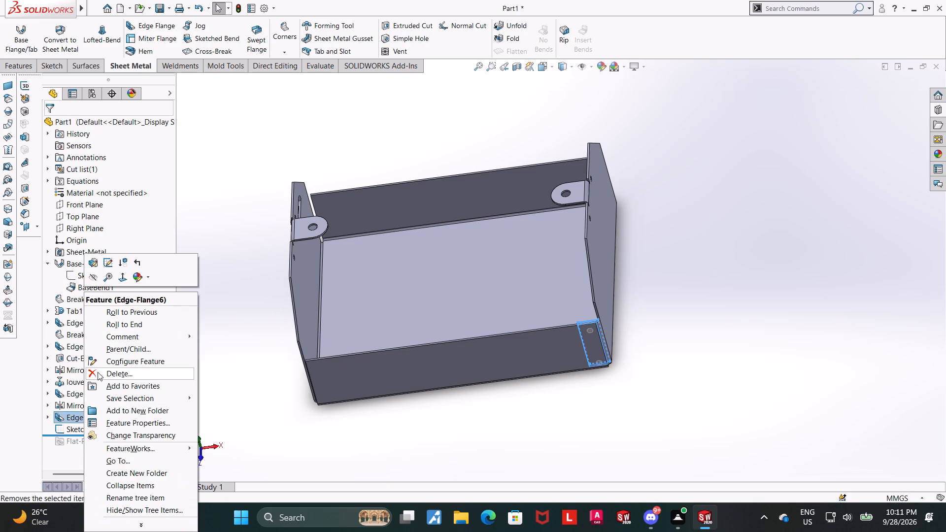
left_click(101, 370)
left_click(542, 195)
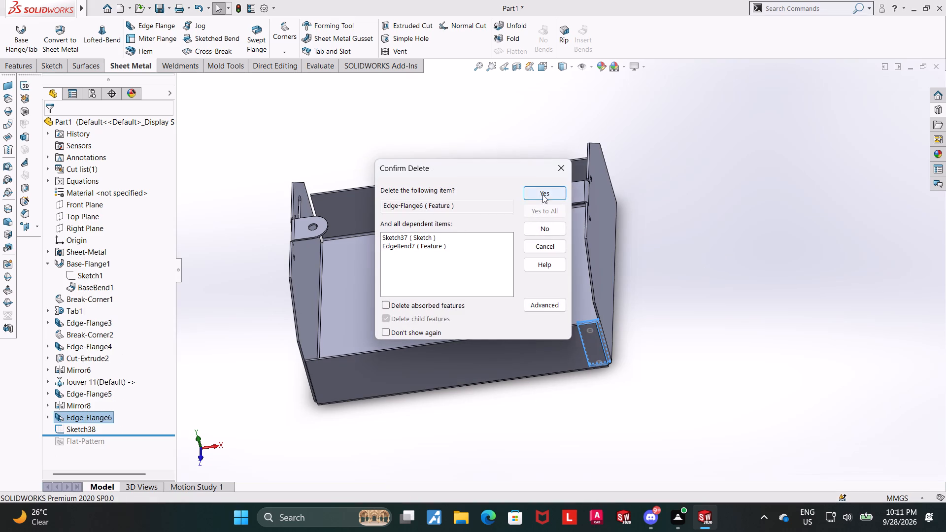
left_click(473, 261)
middle_click_drag(658, 321, 670, 317)
left_click(400, 9)
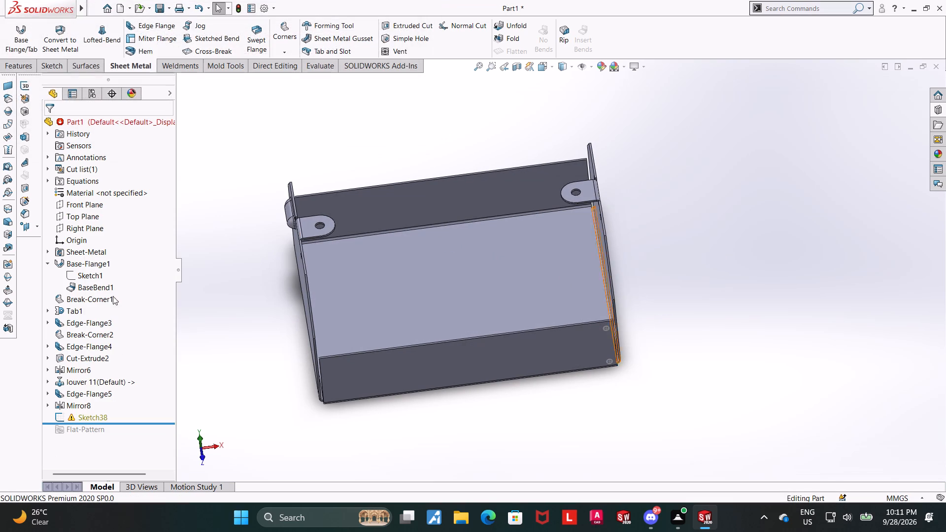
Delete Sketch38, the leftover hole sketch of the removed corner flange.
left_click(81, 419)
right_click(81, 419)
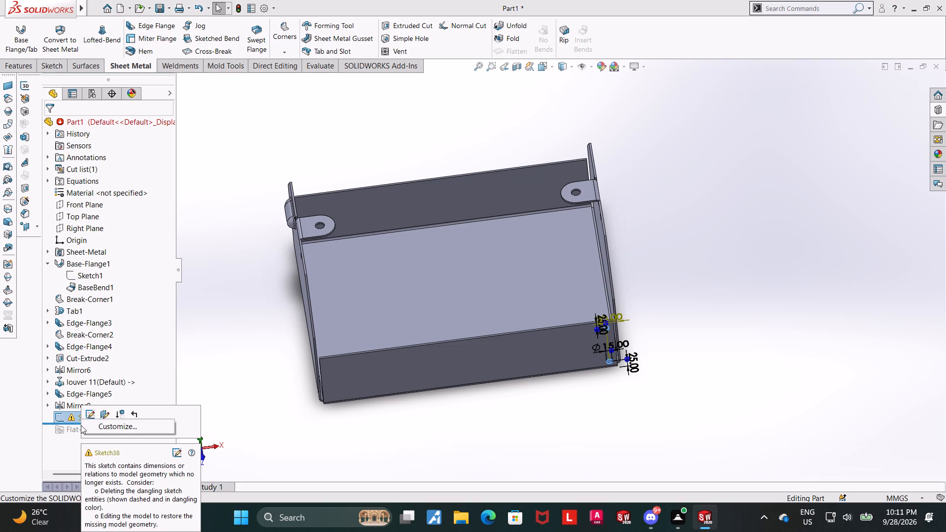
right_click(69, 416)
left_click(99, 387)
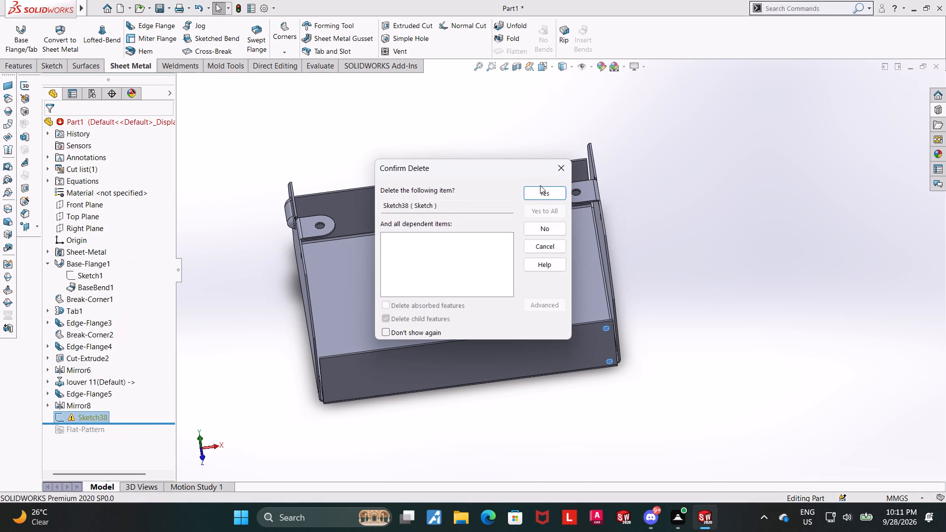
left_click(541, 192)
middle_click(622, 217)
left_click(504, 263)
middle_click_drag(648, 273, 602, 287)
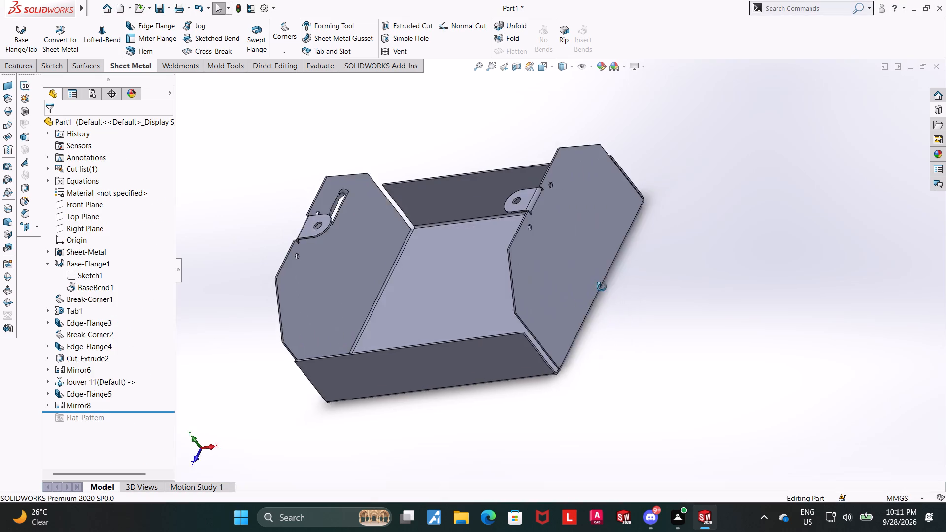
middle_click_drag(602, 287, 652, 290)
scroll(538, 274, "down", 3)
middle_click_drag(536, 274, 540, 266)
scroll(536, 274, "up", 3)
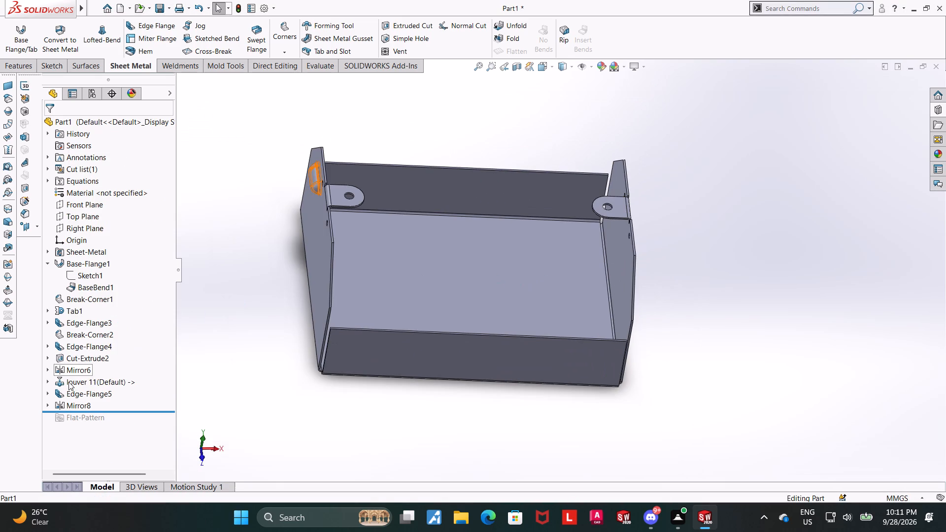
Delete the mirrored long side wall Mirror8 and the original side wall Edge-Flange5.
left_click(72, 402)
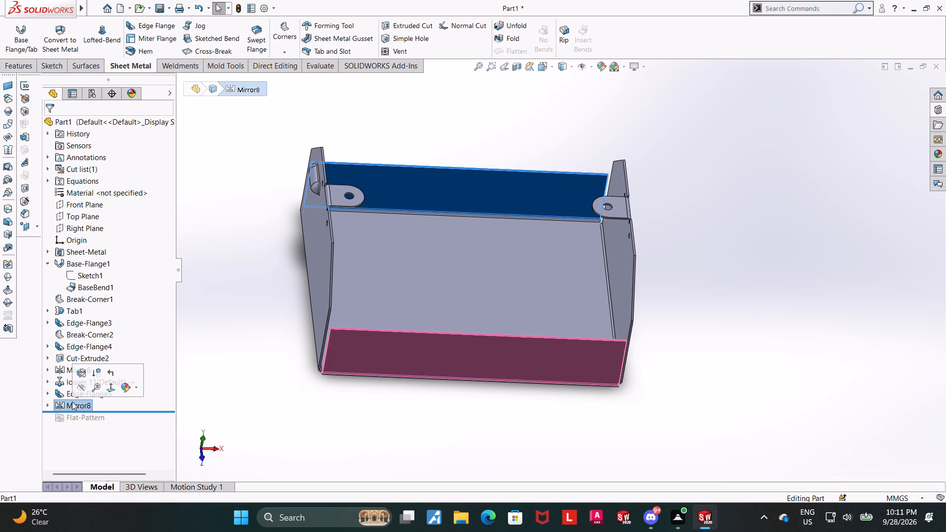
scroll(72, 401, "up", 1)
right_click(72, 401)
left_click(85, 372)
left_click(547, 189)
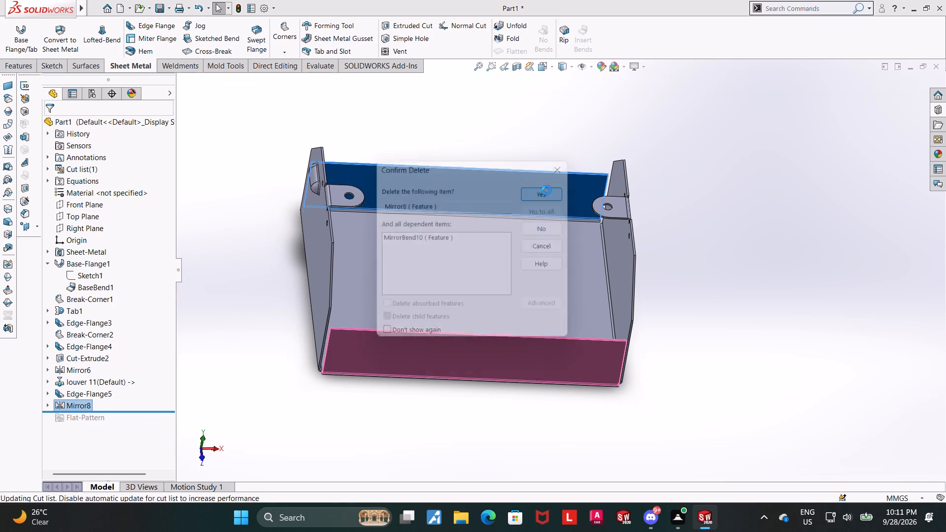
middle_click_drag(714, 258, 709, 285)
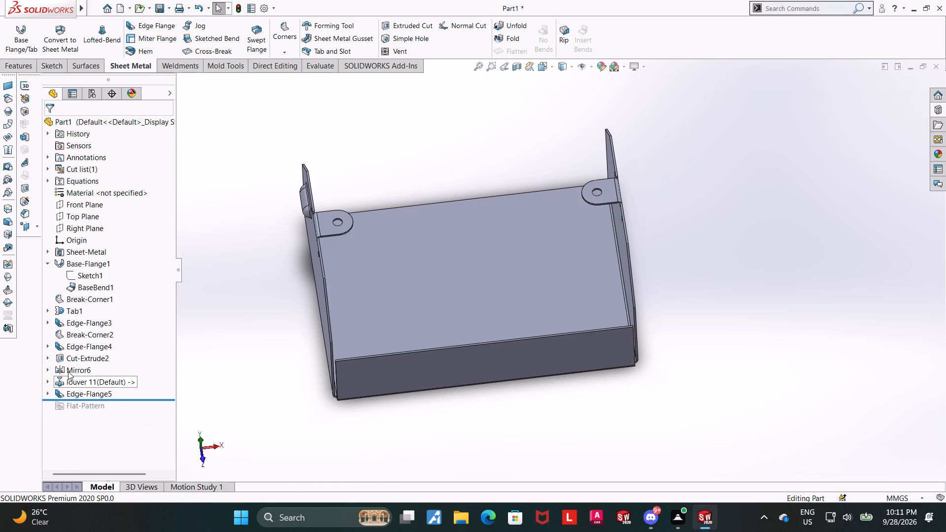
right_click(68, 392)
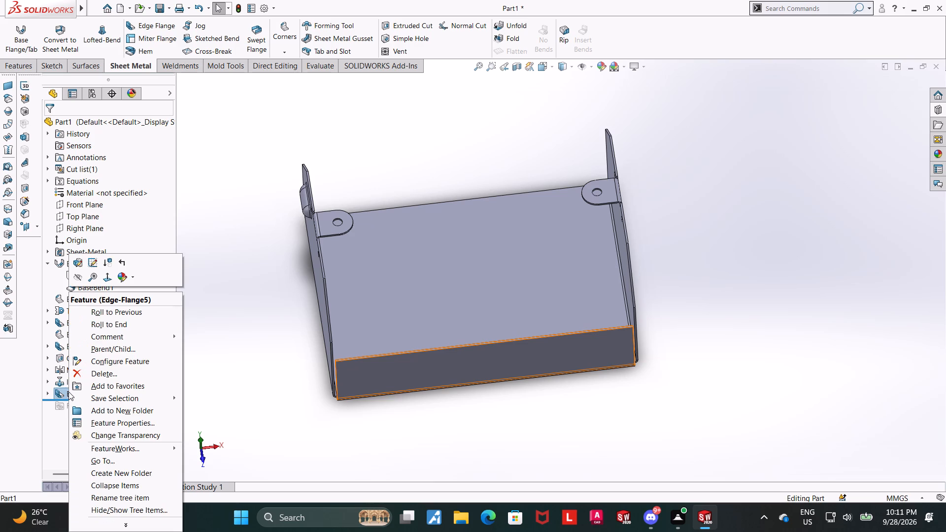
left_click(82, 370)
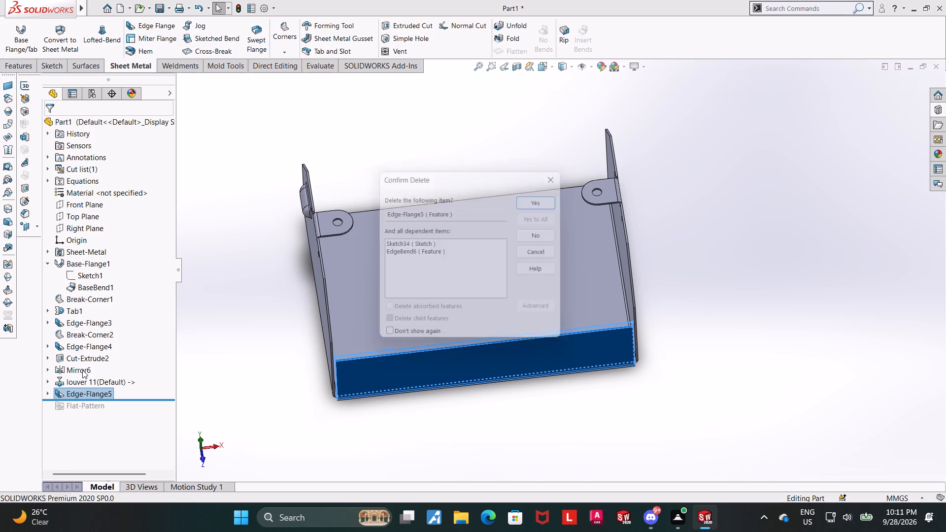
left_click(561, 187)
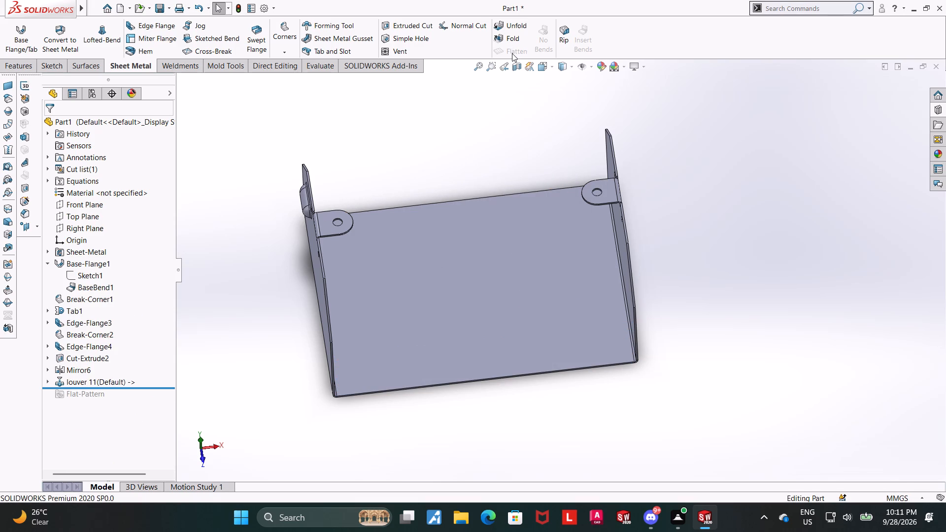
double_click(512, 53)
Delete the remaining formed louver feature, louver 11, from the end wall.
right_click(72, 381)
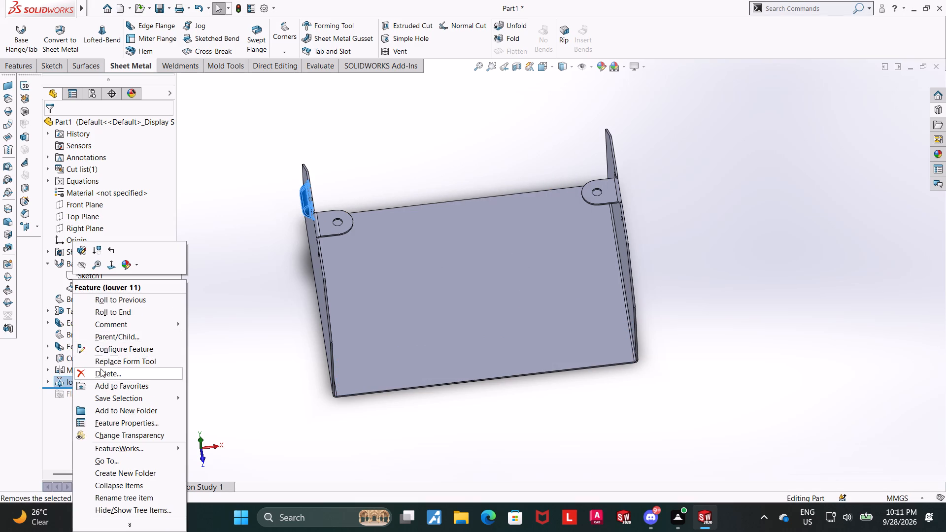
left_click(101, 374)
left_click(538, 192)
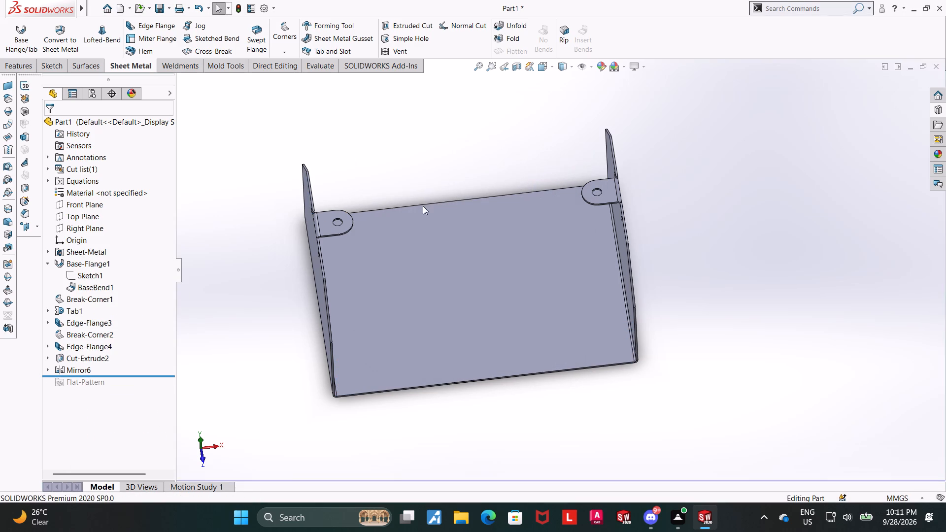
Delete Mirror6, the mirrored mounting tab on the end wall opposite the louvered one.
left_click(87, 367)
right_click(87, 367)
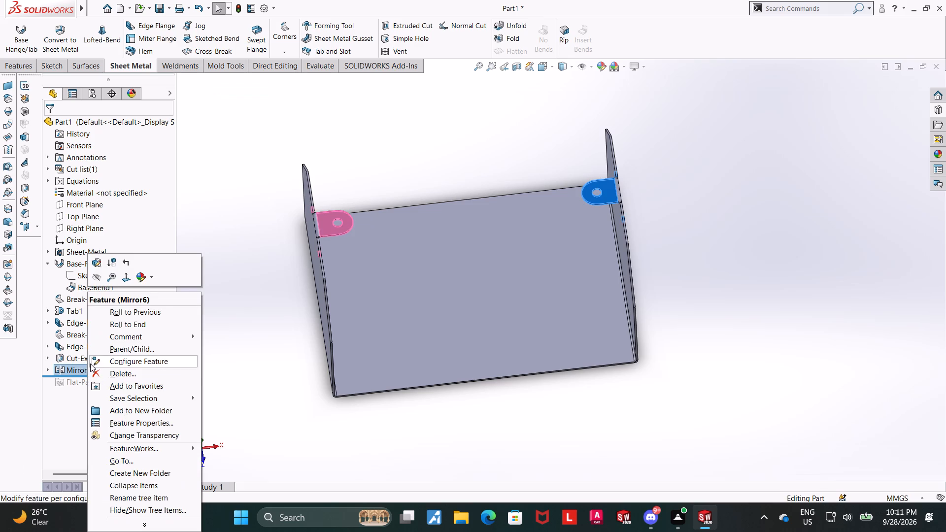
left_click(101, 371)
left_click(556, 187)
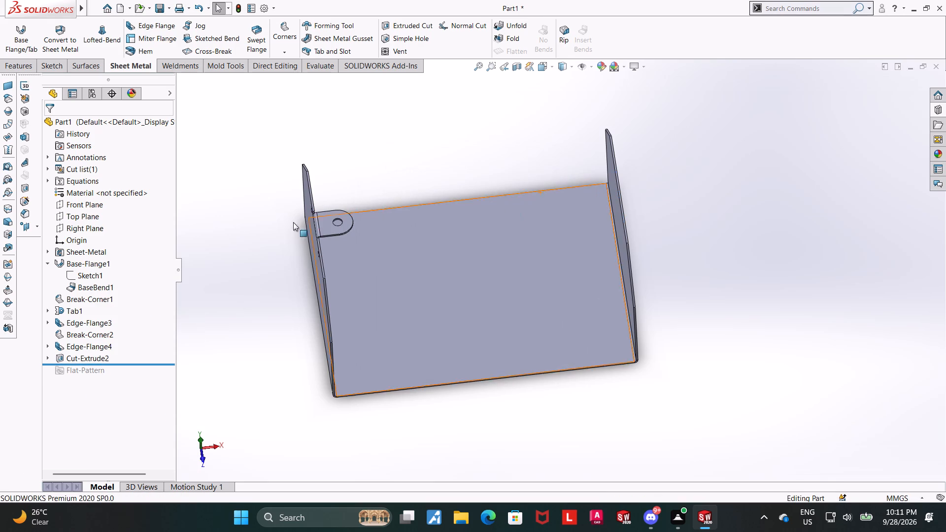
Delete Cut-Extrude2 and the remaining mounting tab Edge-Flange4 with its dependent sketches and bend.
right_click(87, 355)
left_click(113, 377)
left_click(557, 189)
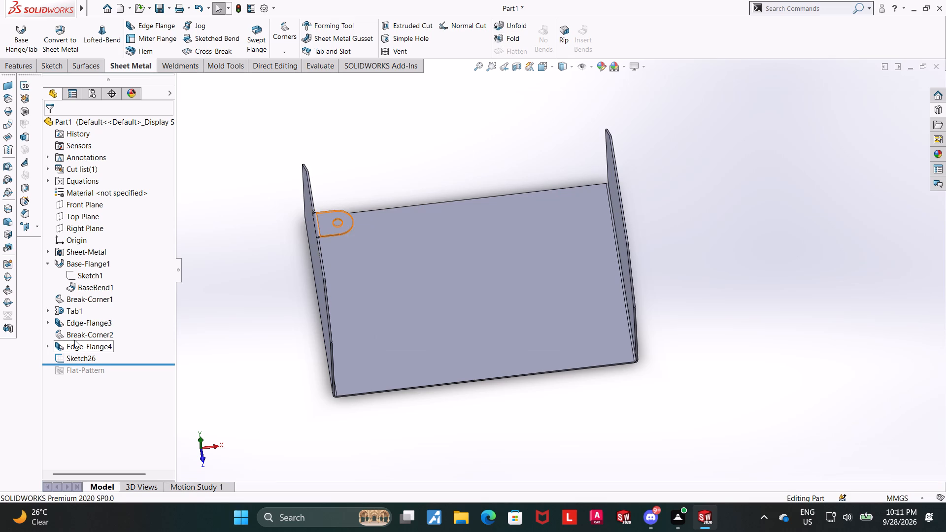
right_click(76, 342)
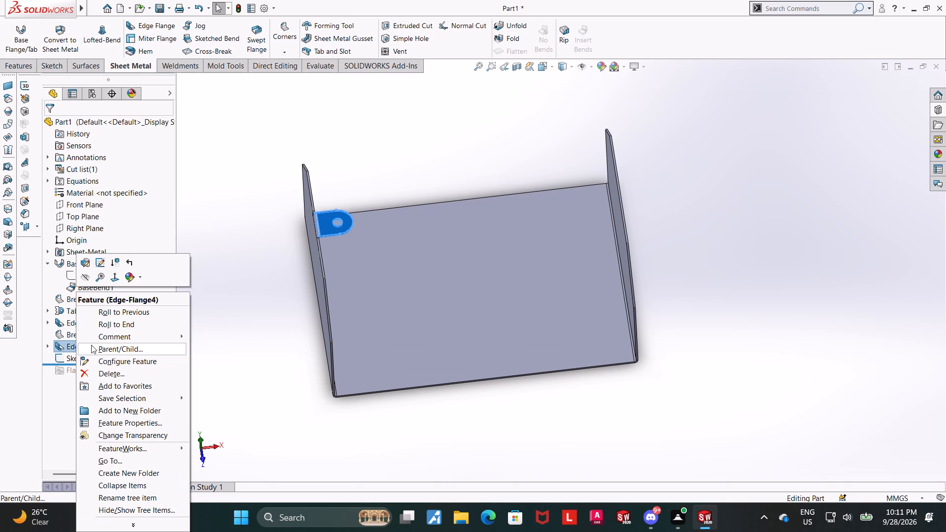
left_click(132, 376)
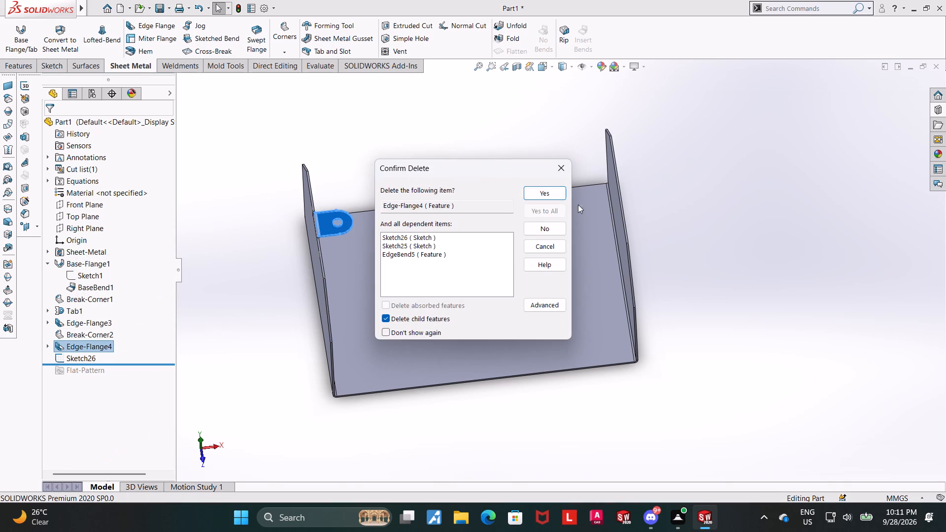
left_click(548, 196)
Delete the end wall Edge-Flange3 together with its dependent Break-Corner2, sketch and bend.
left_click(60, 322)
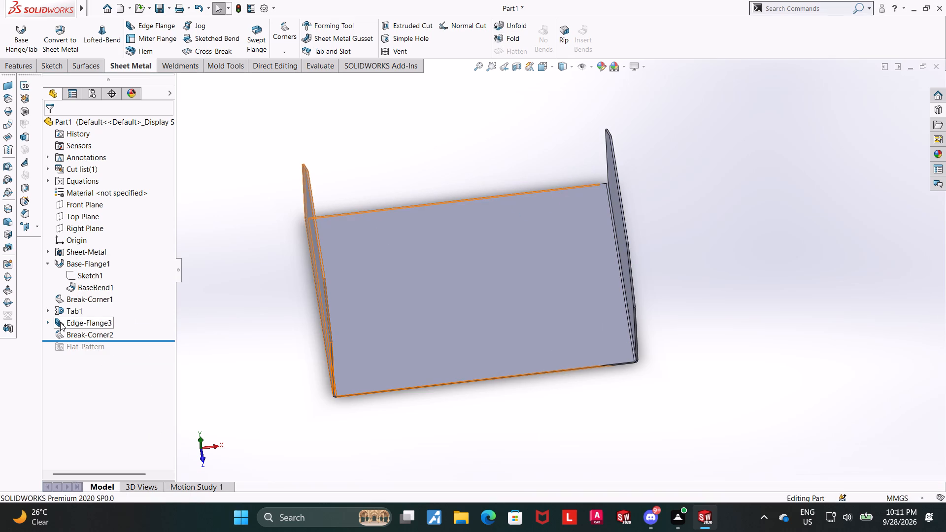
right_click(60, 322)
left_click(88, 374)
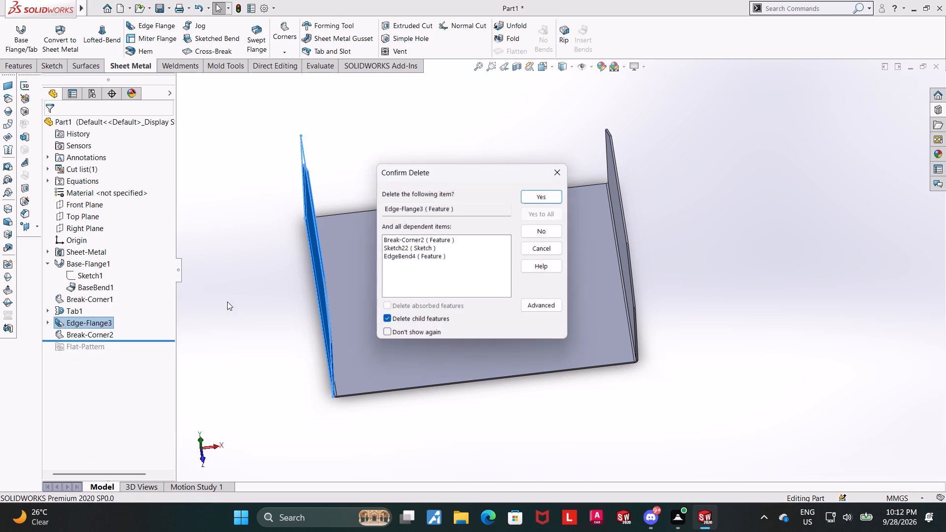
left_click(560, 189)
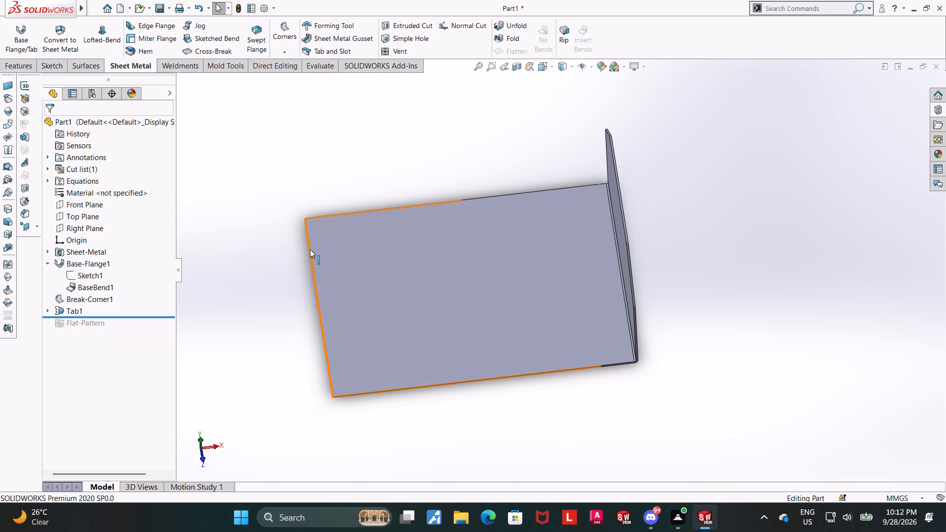
Undo the feature deletions back through Mirror8, restoring the walls, mounting tabs and louver, and continue past the Sketch38 error.
key("ctrl+z")
key("ctrl+z")
key("ctrl+z")
key("ctrl+z")
key("ctrl+z")
key("ctrl+z")
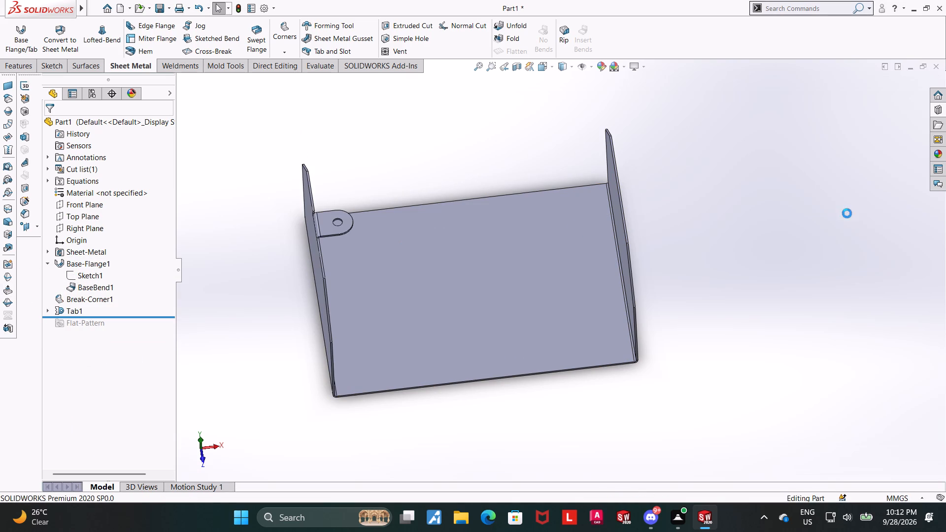
key("ctrl+z")
key("ctrl+z")
key("ctrl+z")
key("ctrl+z")
key("ctrl+z")
key("ctrl+z")
key("ctrl+z")
key("ctrl+z")
key("ctrl+z")
key("ctrl+z")
key("ctrl+z")
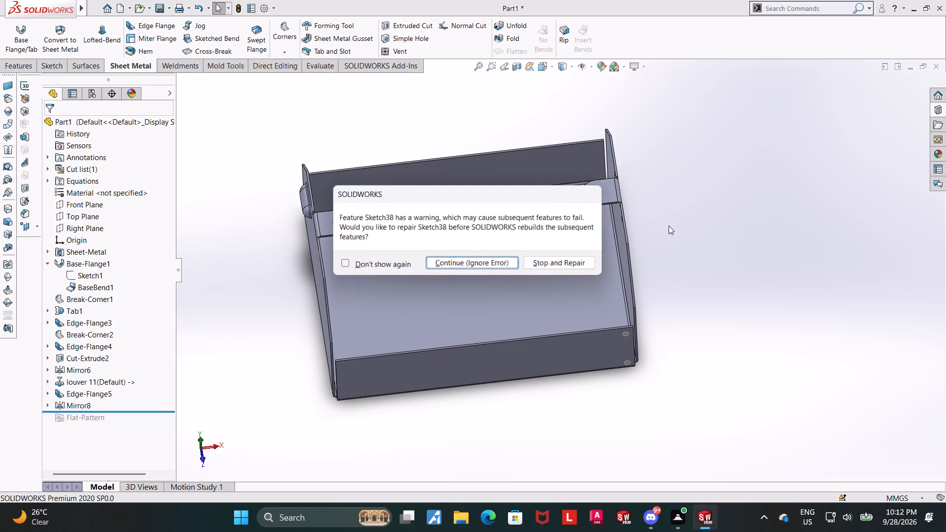
key("ctrl+z")
key("ctrl+z")
left_click(490, 263)
Undo the remaining deletions to restore the corner flanges, their holes and mirrors, the louver pattern and Unfold1.
key("ctrl+z")
key("ctrl+z")
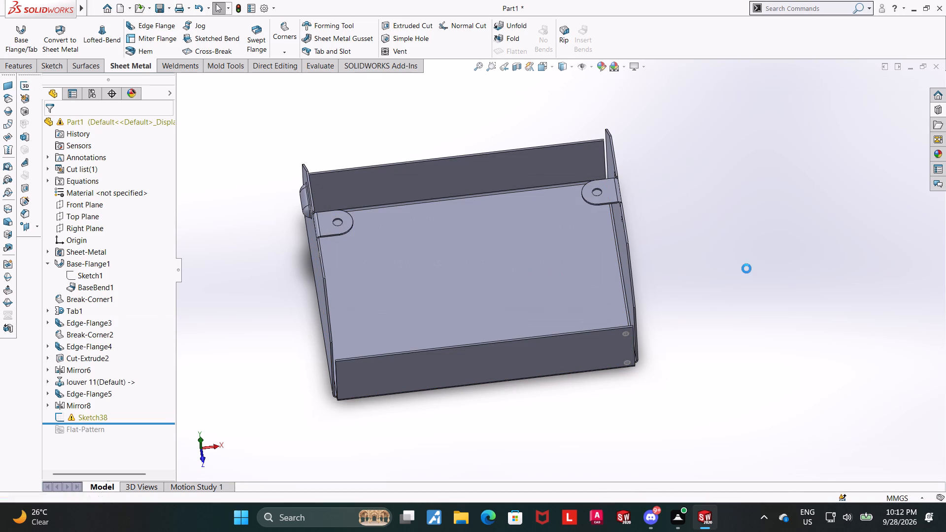
key("ctrl+z")
key("ctrl+z")
key("ctrl+z")
key("ctrl+z")
key("ctrl+z")
key("ctrl+z")
key("ctrl+z")
key("ctrl+z")
key("ctrl+z")
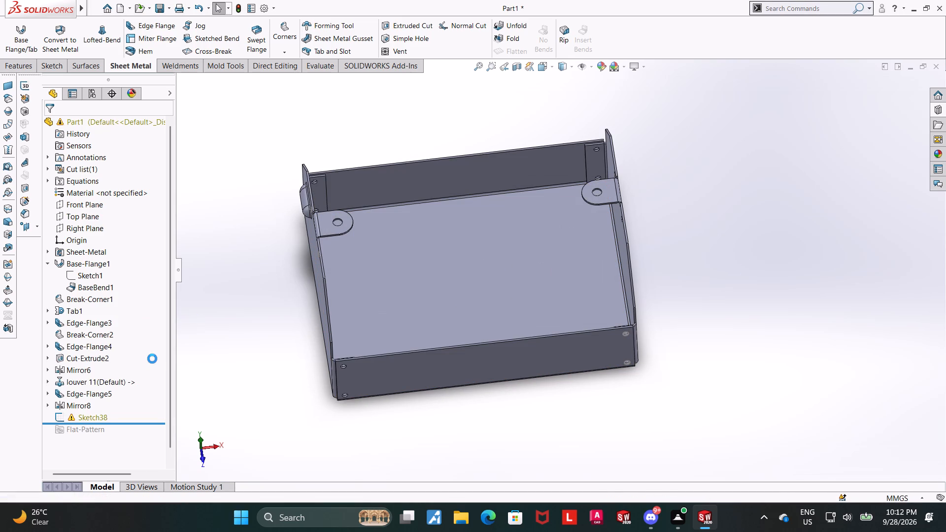
key("ctrl+z")
key("ctrl+z")
key("ctrl+z")
key("ctrl+z")
key("ctrl+z")
key("ctrl+z")
key("ctrl+z")
key("ctrl+z")
key("ctrl+z")
key("ctrl+z")
key("ctrl+z")
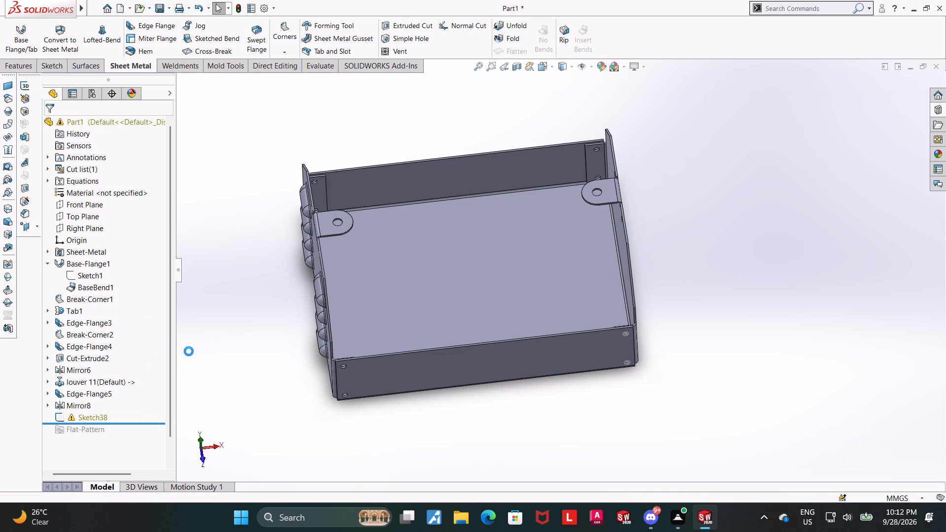
key("ctrl+z")
key("ctrl+z")
key("ctrl+z")
key("ctrl+z")
Examine the unfolded enclosure blank with its louvers, corner flanges and mounting tabs from several angles.
middle_click_drag(300, 370, 303, 305)
scroll(303, 304, "up", 1)
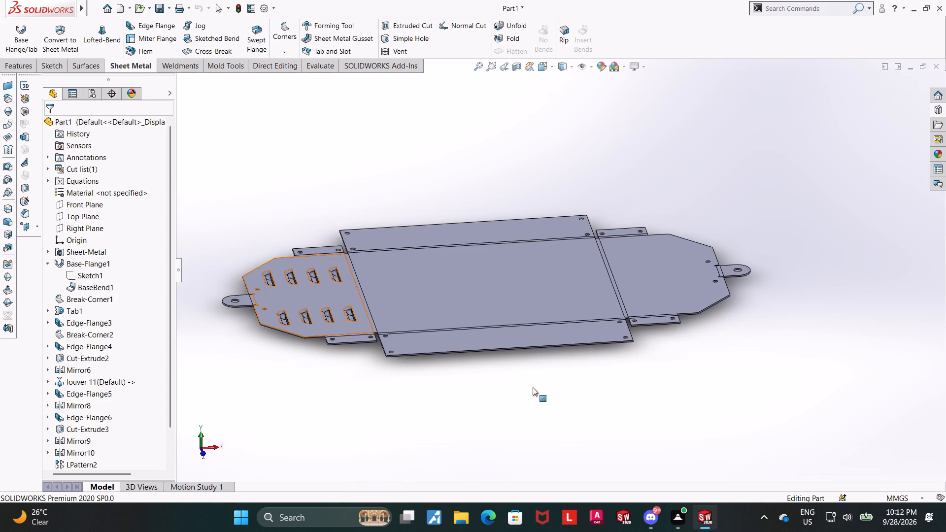
middle_click_drag(597, 362, 591, 404)
scroll(739, 381, "up", 2)
left_click(625, 367)
middle_click_drag(626, 372, 624, 400)
scroll(572, 263, "down", 3)
scroll(637, 281, "up", 3)
left_click(754, 353)
middle_click_drag(620, 334, 618, 347)
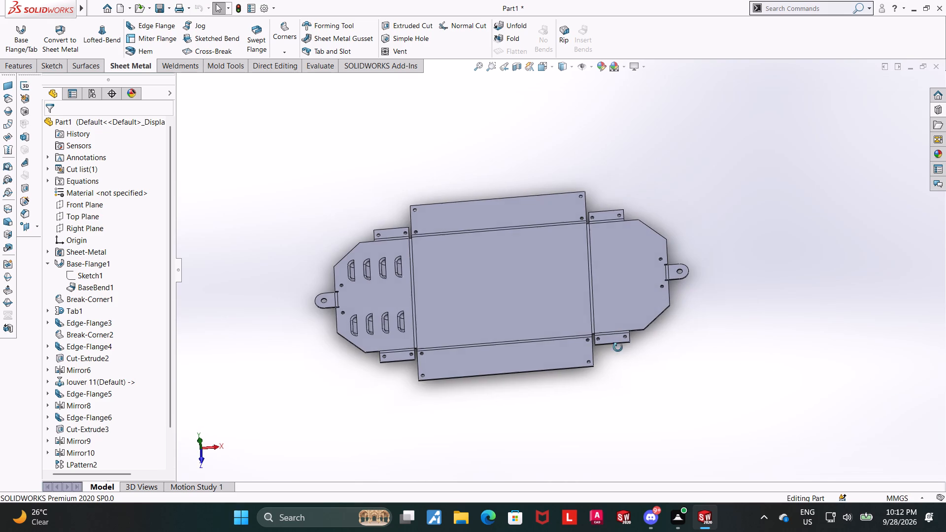
middle_click_drag(618, 347, 618, 359)
scroll(461, 263, "up", 2)
scroll(480, 283, "down", 3)
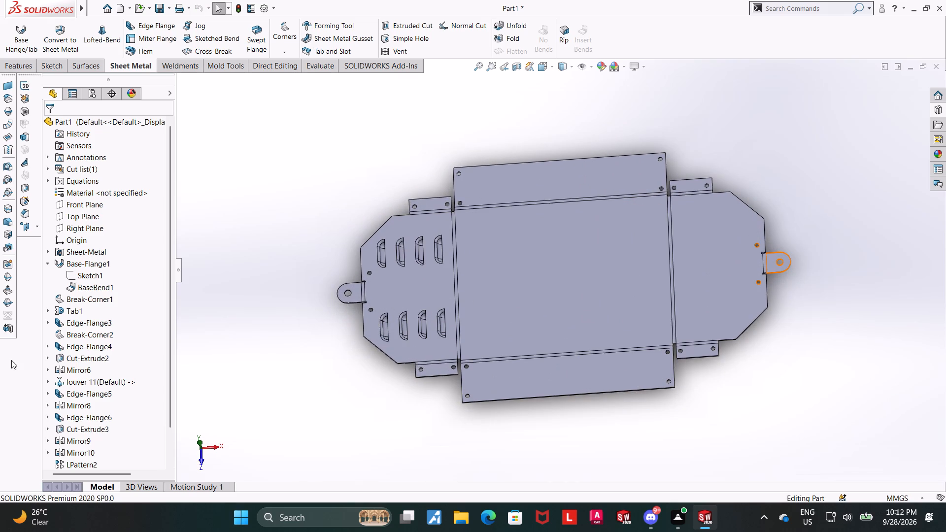
Delete Unfold1 together with its dependent sketch transformation and sketches.
scroll(69, 371, "down", 6)
right_click(68, 439)
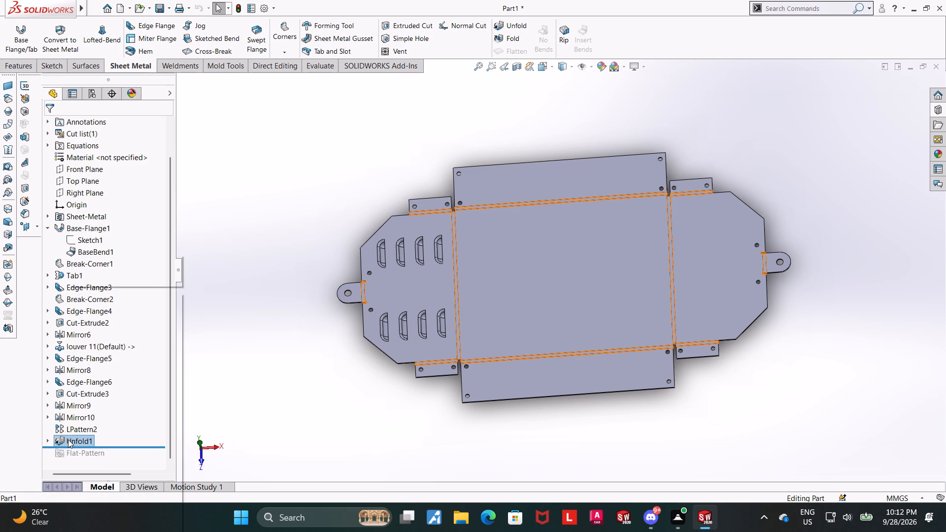
left_click(103, 368)
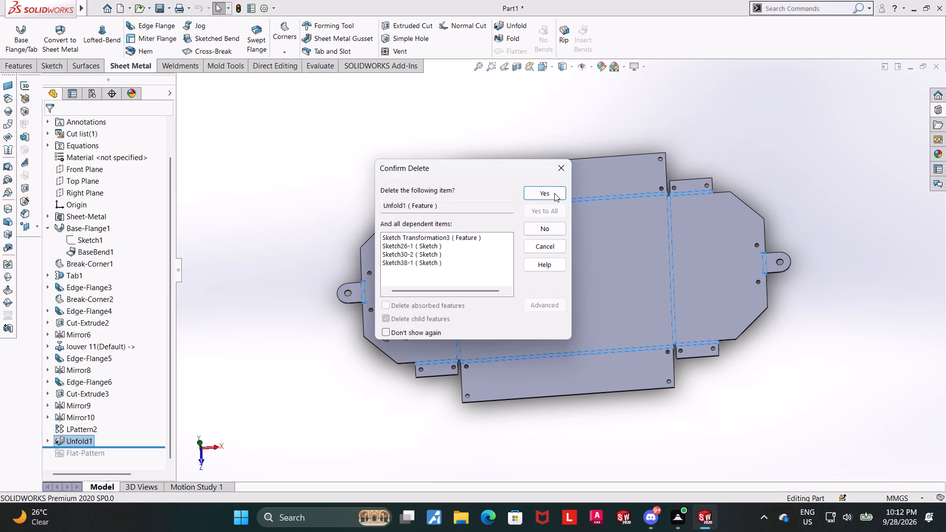
left_click(554, 193)
Examine the folded enclosure from several angles, including the louvered wall, mounting tabs and base flange.
middle_click_drag(671, 363, 684, 314)
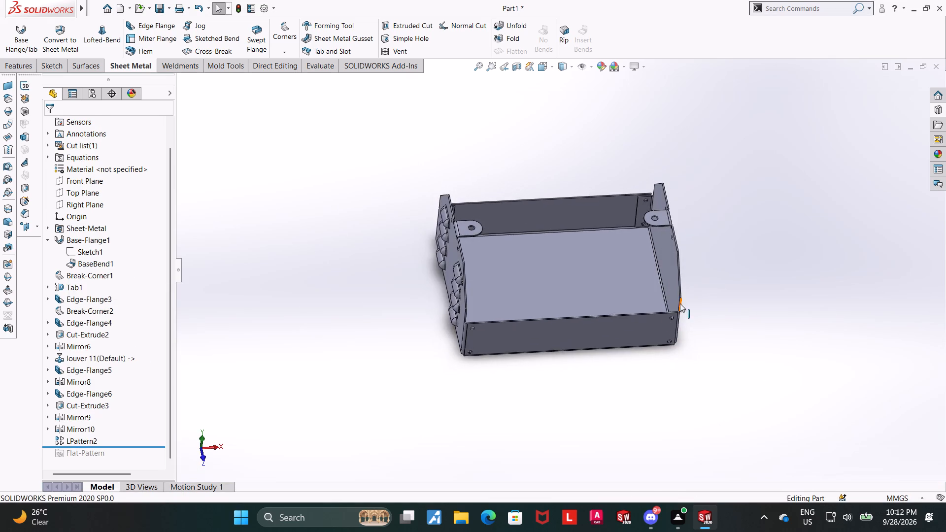
scroll(629, 232, "down", 3)
middle_click_drag(788, 292, 759, 300)
middle_click_drag(761, 323, 765, 323)
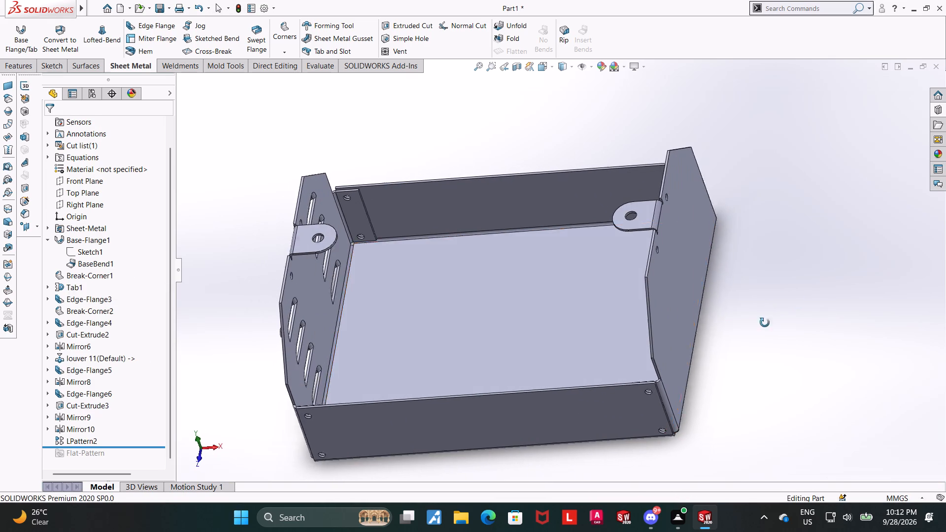
middle_click_drag(765, 323, 822, 372)
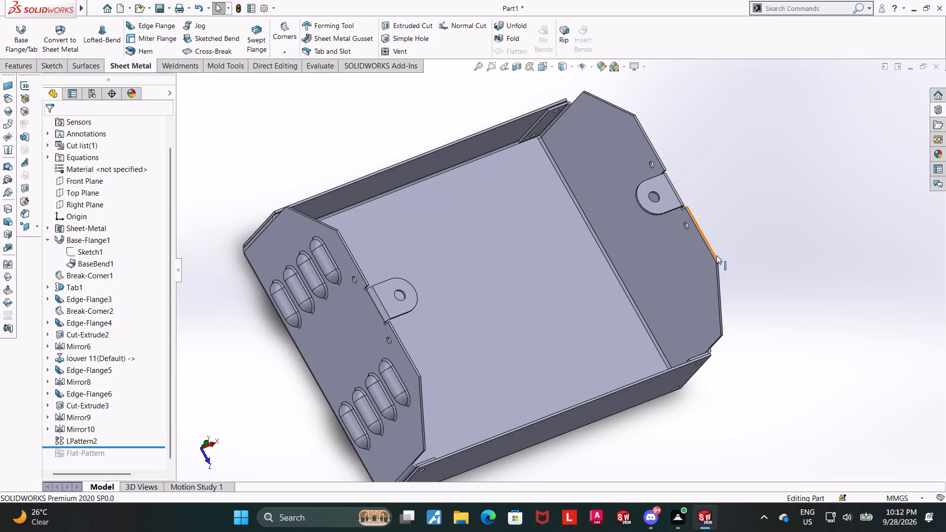
scroll(629, 245, "up", 1)
middle_click_drag(616, 260, 555, 203)
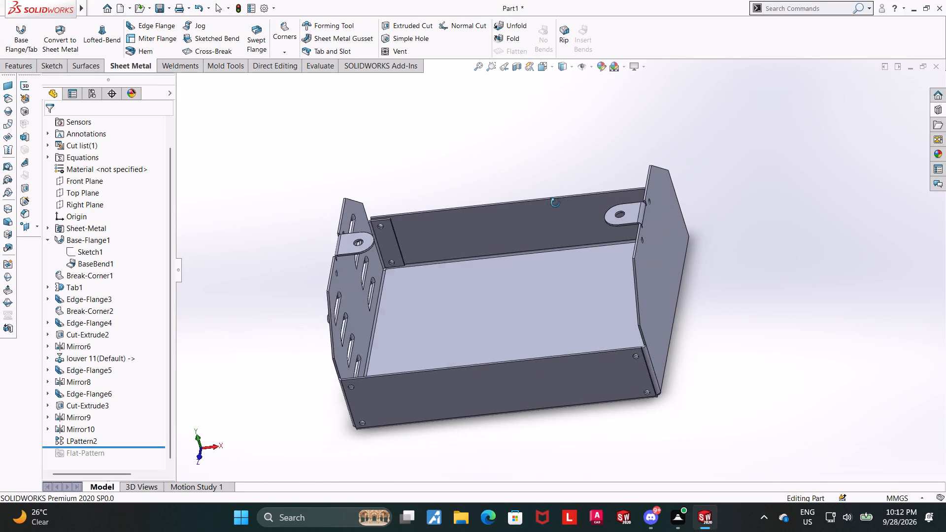
middle_click_drag(555, 203, 565, 204)
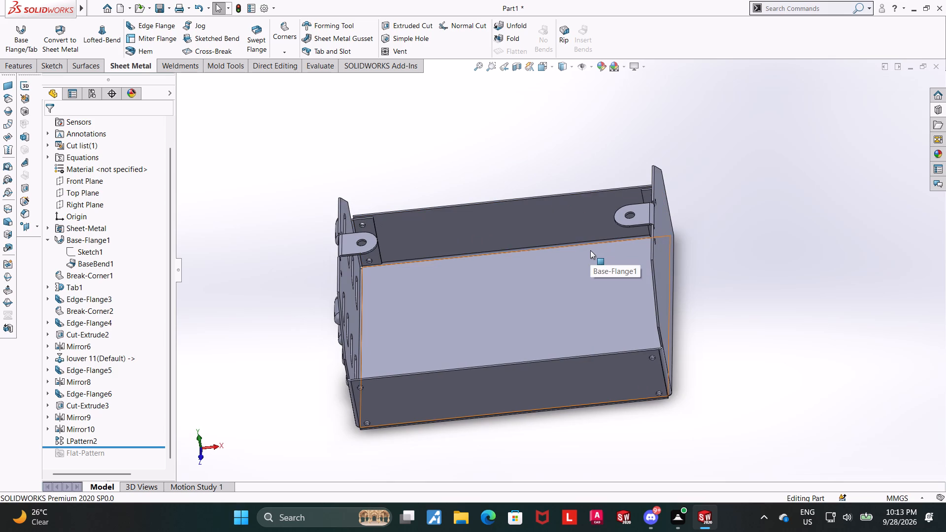
scroll(545, 276, "up", 2)
scroll(586, 314, "up", 3)
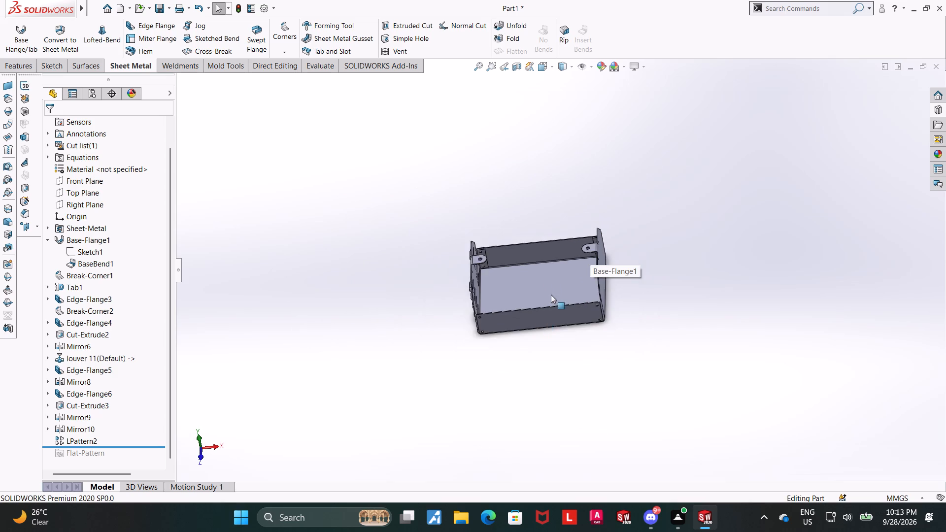
scroll(529, 307, "down", 5)
left_click(554, 239)
left_click(874, 399)
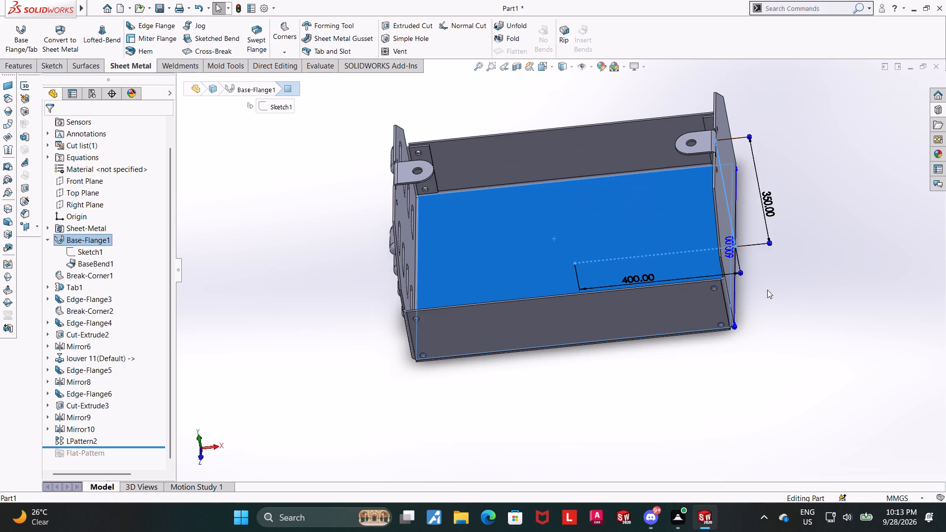
scroll(767, 289, "up", 4)
scroll(710, 216, "down", 4)
scroll(590, 262, "up", 4)
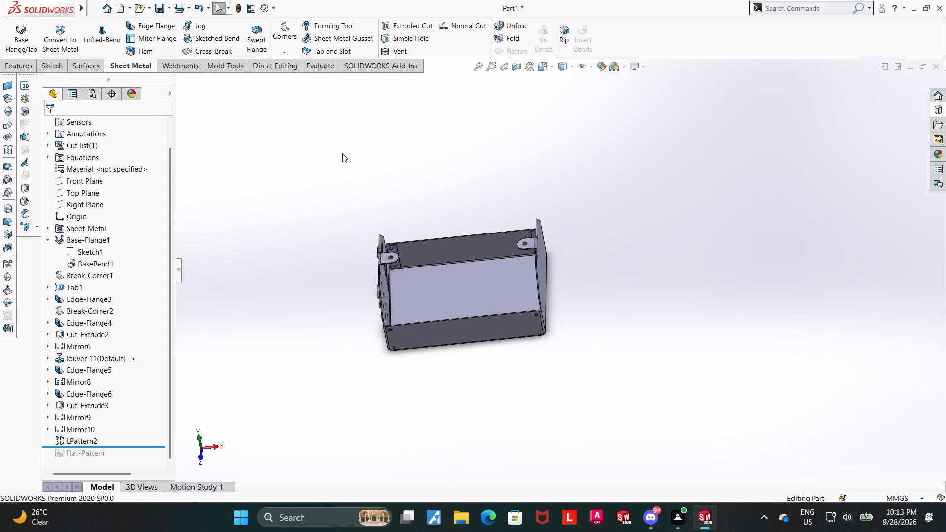
Examine close up the corner flange beside the louvered wall and how it sits against the long side wall.
scroll(495, 340, "down", 3)
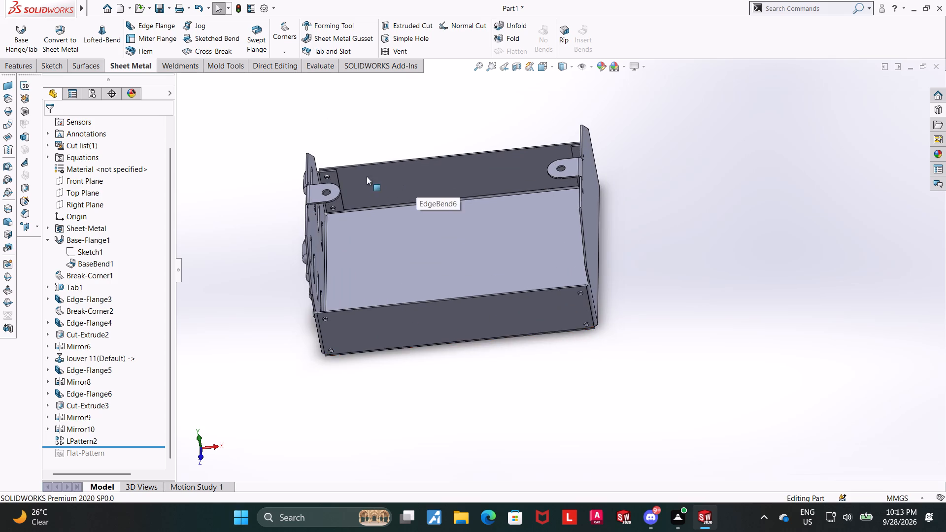
scroll(287, 171, "down", 5)
scroll(505, 204, "down", 4)
middle_click_drag(511, 216, 520, 353)
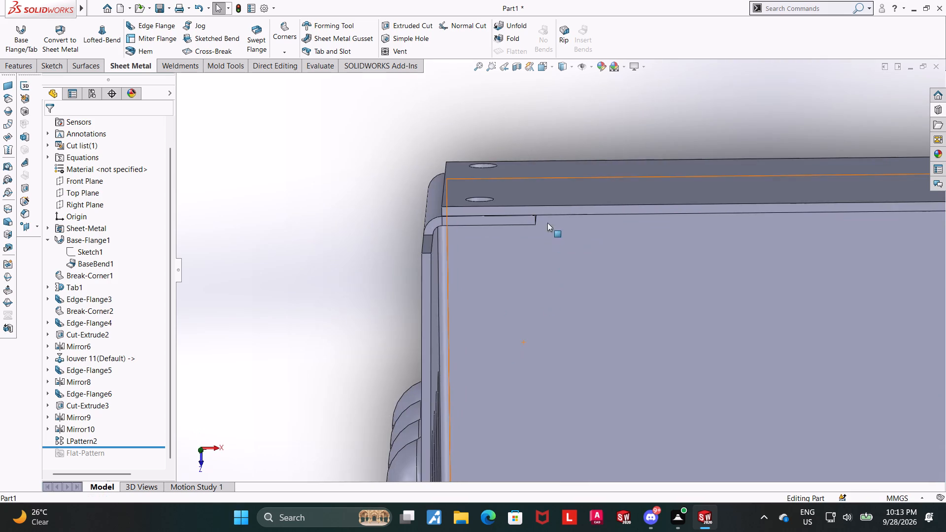
scroll(521, 208, "down", 6)
middle_click_drag(515, 250, 518, 223)
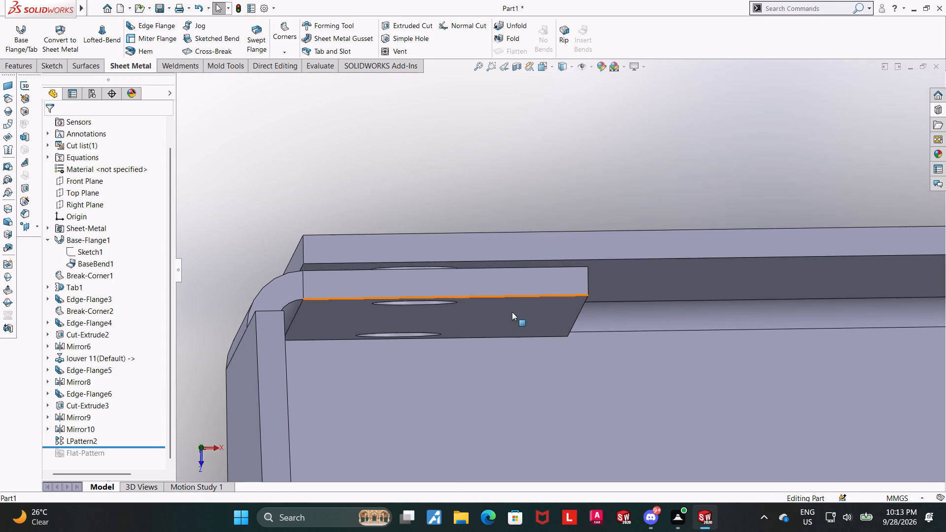
scroll(545, 317, "up", 14)
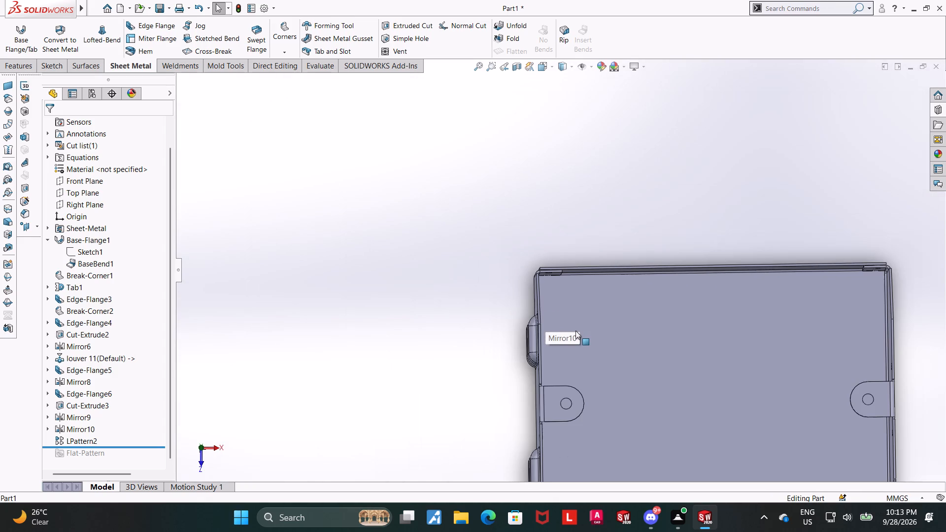
scroll(575, 331, "up", 6)
scroll(540, 331, "down", 3)
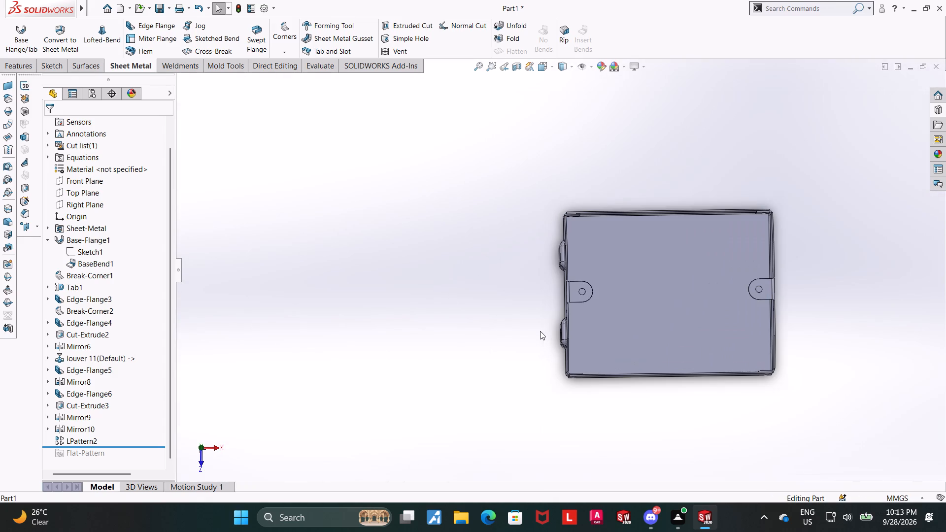
scroll(540, 301, "down", 3)
scroll(558, 307, "up", 5)
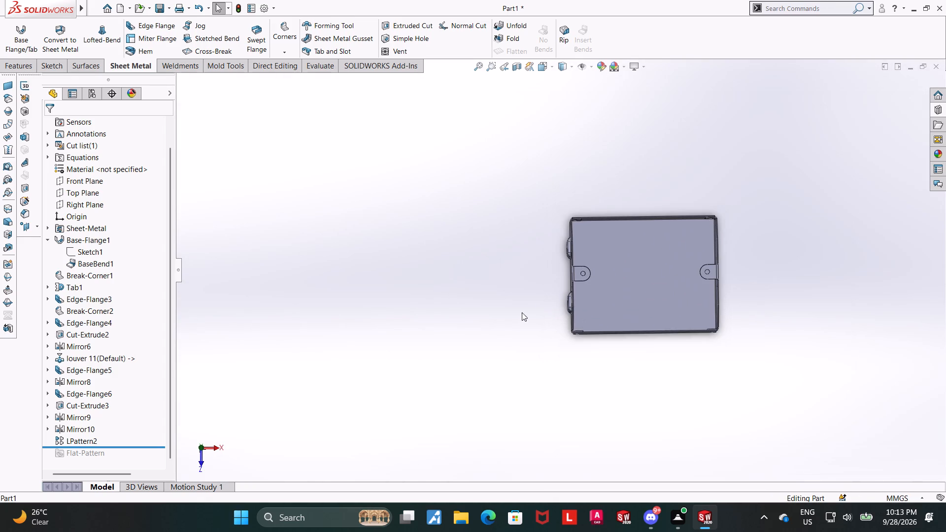
scroll(667, 311, "down", 4)
scroll(669, 302, "up", 1)
middle_click_drag(667, 300, 650, 181)
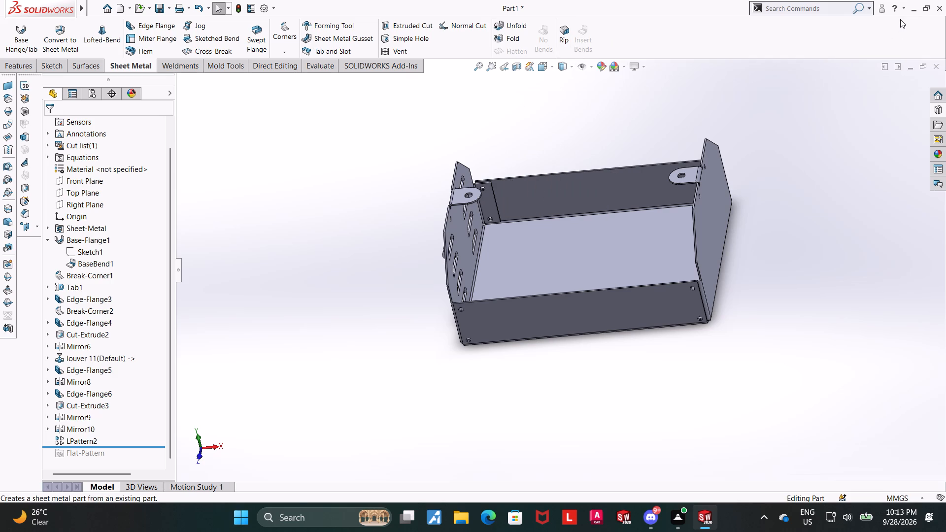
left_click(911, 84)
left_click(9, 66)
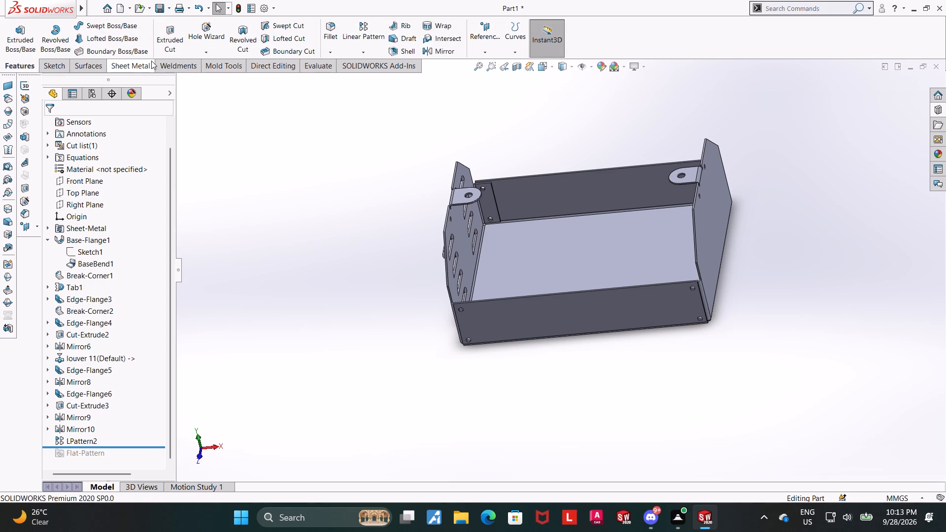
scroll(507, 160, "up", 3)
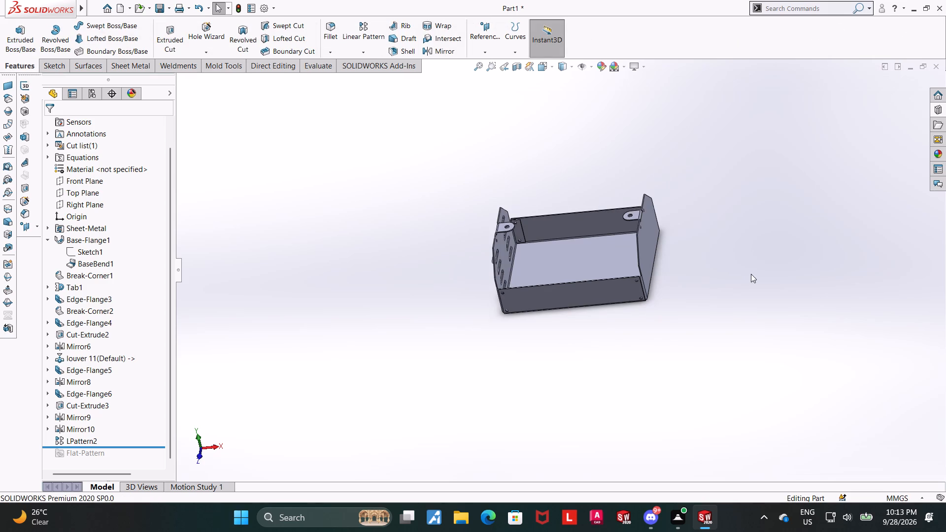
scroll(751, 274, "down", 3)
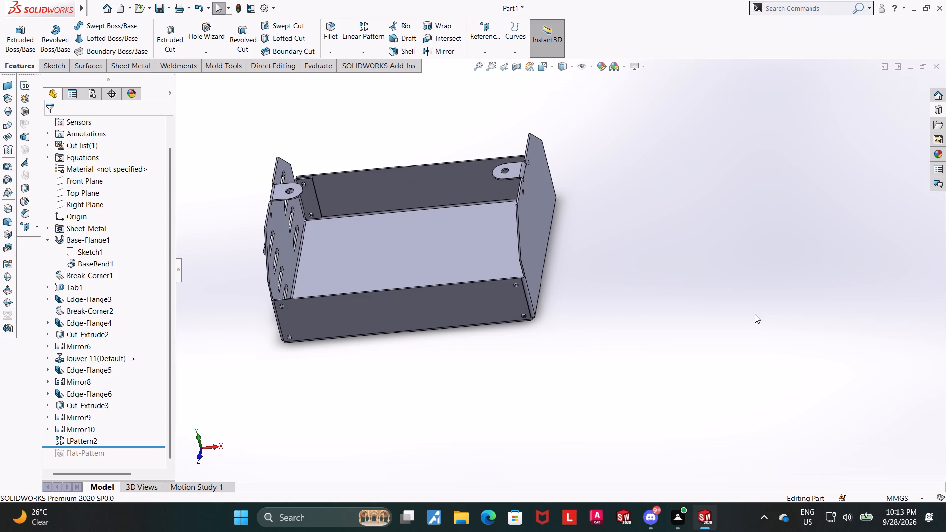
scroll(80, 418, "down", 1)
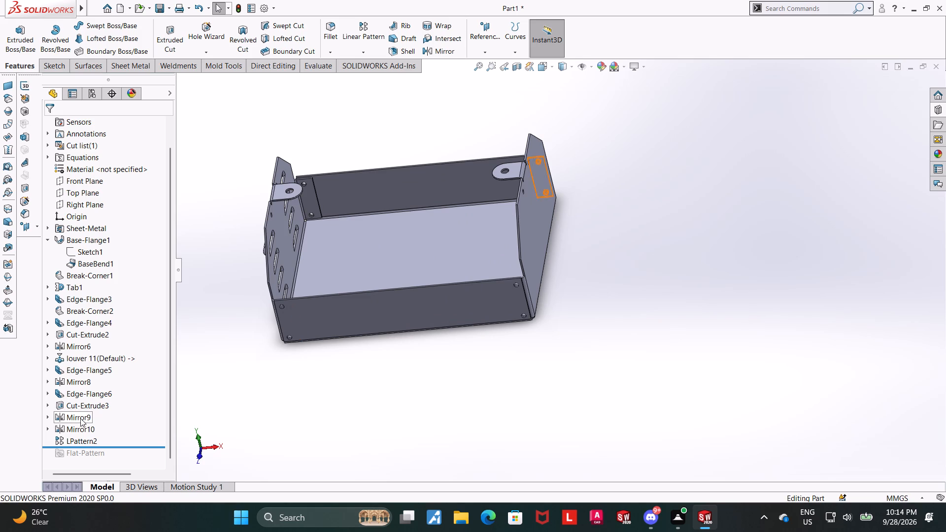
Roll the model history forward past the Flat-Pattern feature.
scroll(80, 418, "down", 1)
left_click(80, 455)
right_click(80, 455)
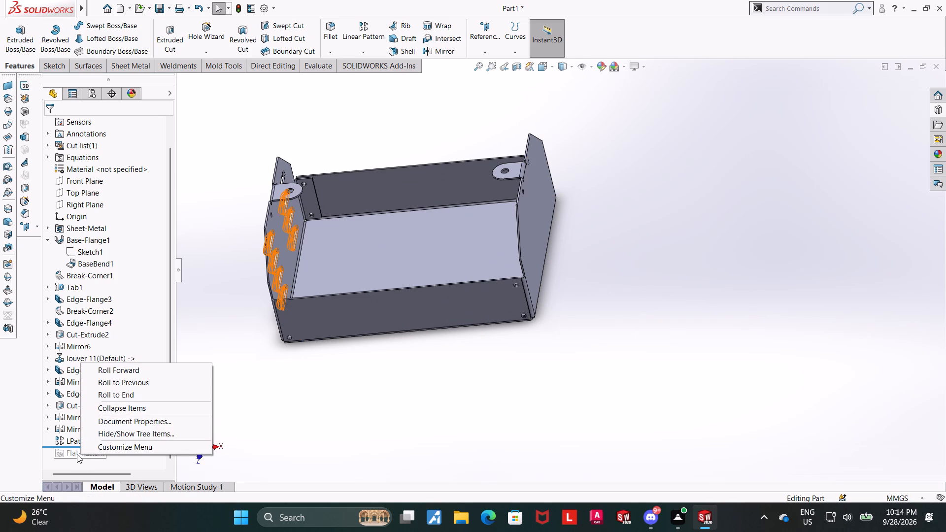
left_click(77, 454)
left_click_drag(76, 454, 79, 449)
left_click(79, 451)
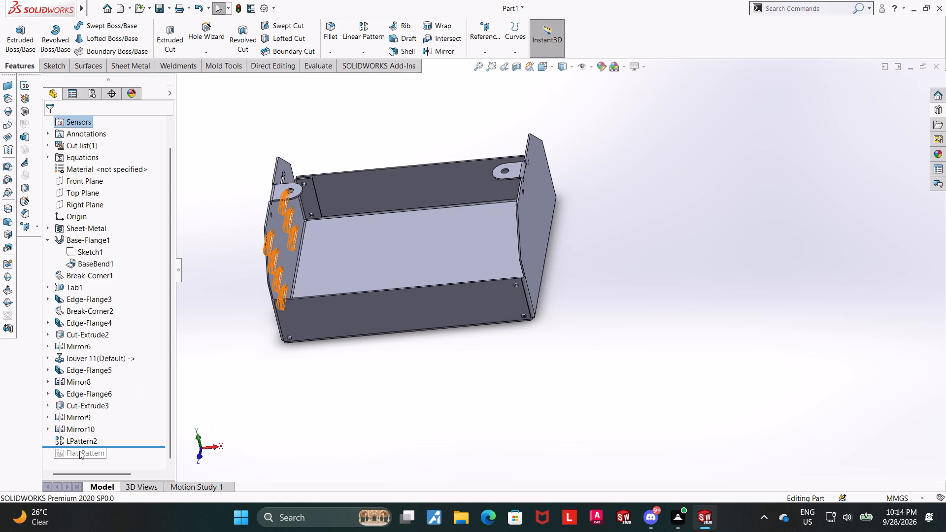
right_click(79, 451)
left_click(105, 365)
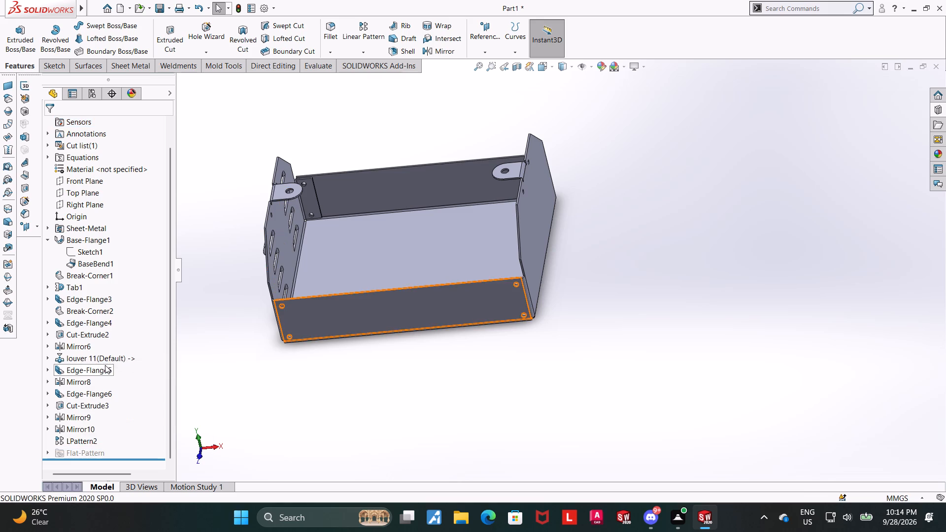
left_click(349, 377)
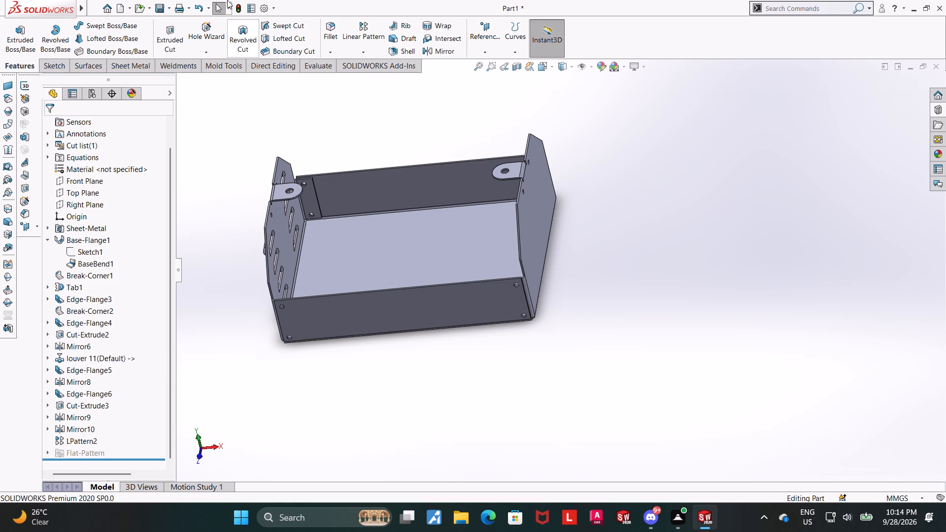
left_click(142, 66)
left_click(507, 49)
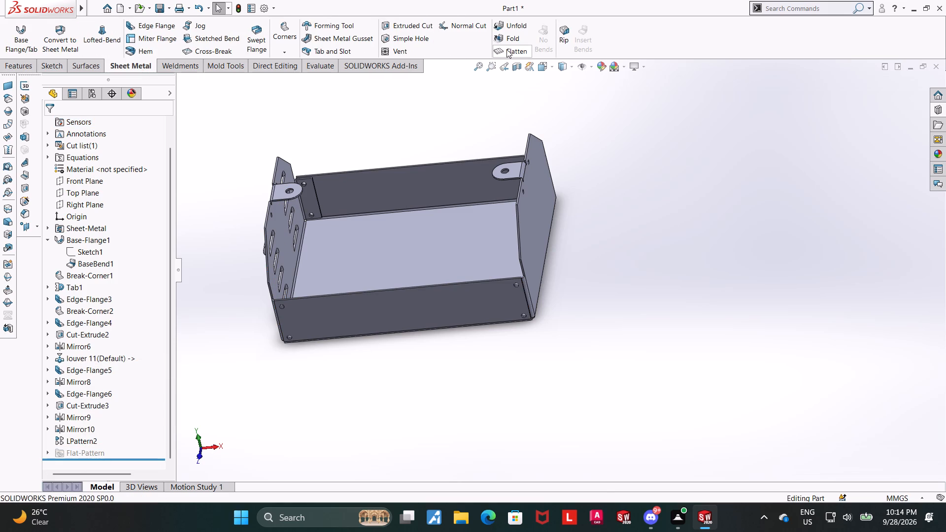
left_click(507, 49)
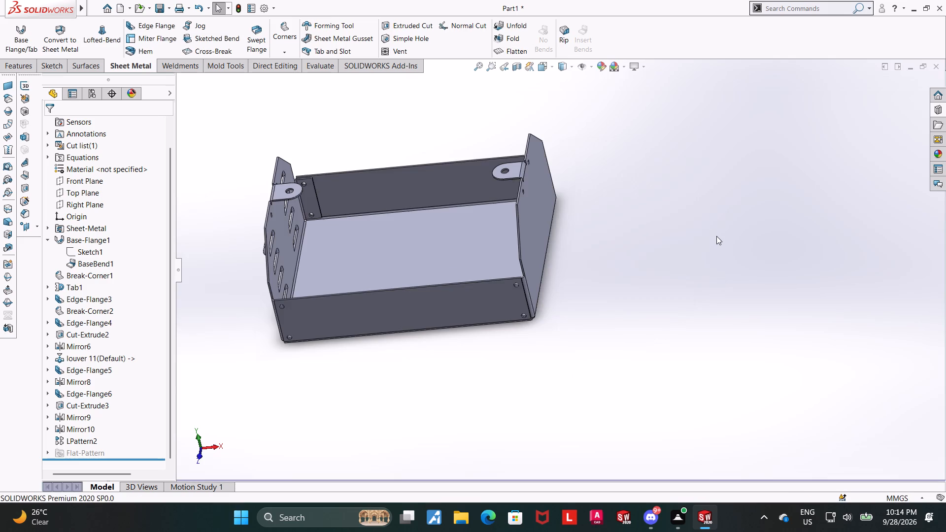
Examine the folded enclosure from below and above, including the louvered wall, base and mounting tabs.
left_click(720, 236)
middle_click_drag(621, 251, 610, 265)
scroll(609, 266, "up", 1)
scroll(407, 288, "down", 3)
middle_click_drag(411, 291, 556, 182)
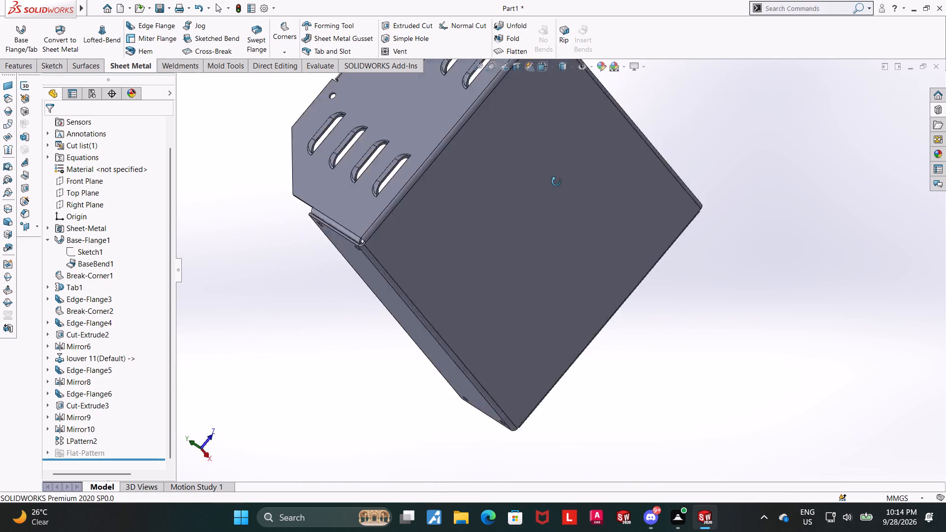
middle_click_drag(556, 182, 437, 412)
middle_click_drag(470, 306, 505, 382)
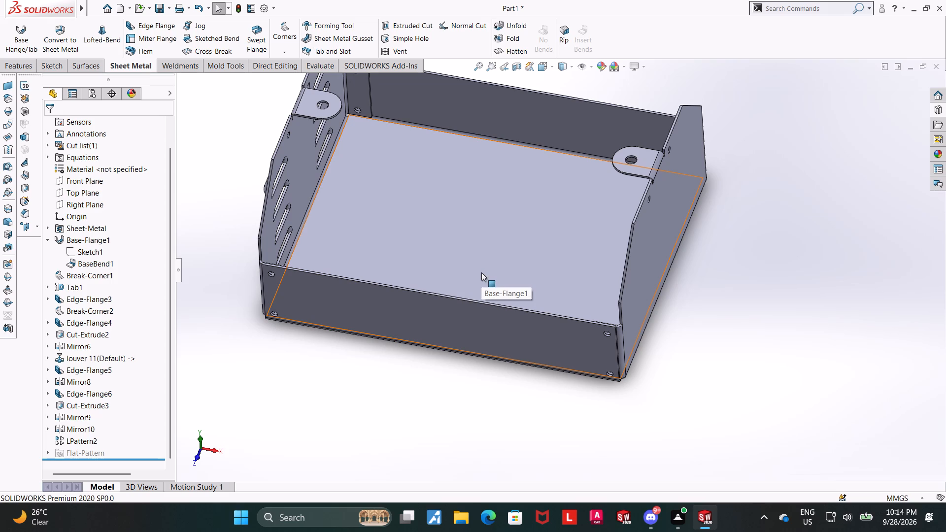
scroll(367, 154, "up", 3)
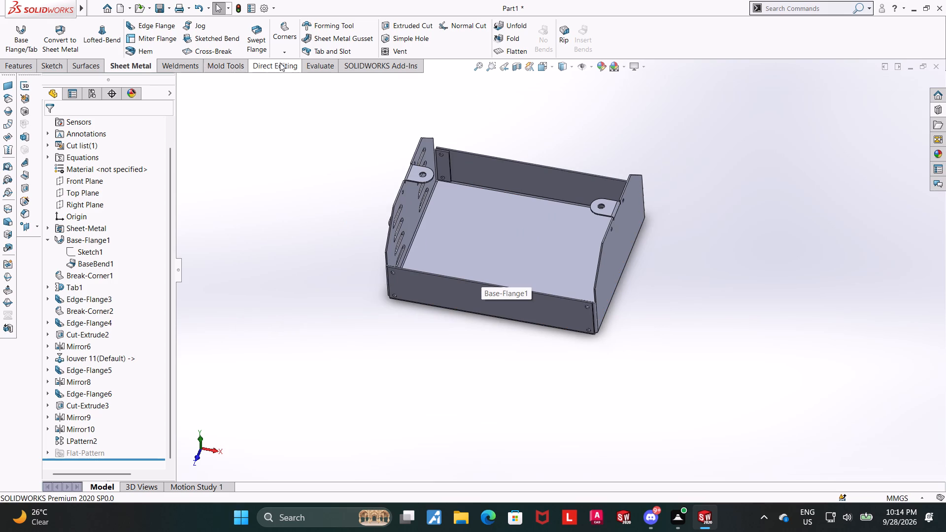
Mirror the LPattern2 louver pattern about the Right Plane onto the opposite end wall.
left_click(19, 70)
left_click(439, 52)
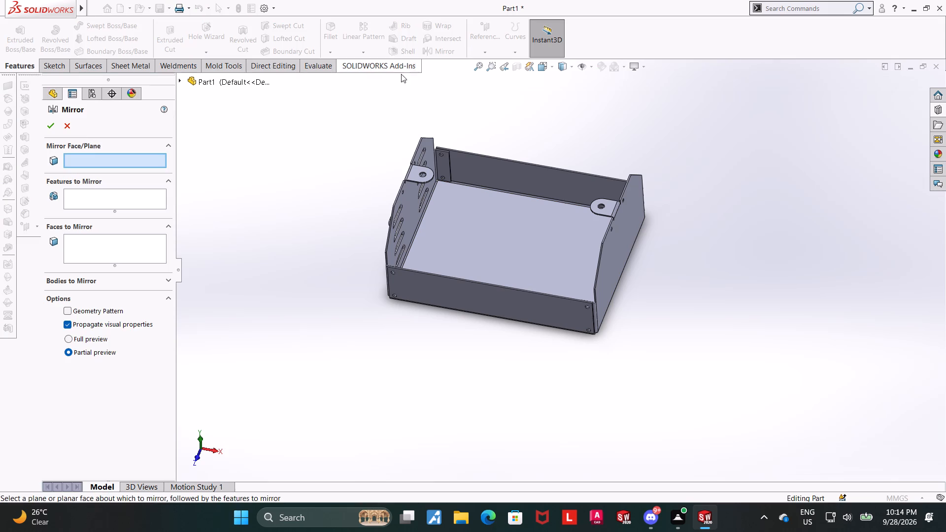
left_click(181, 78)
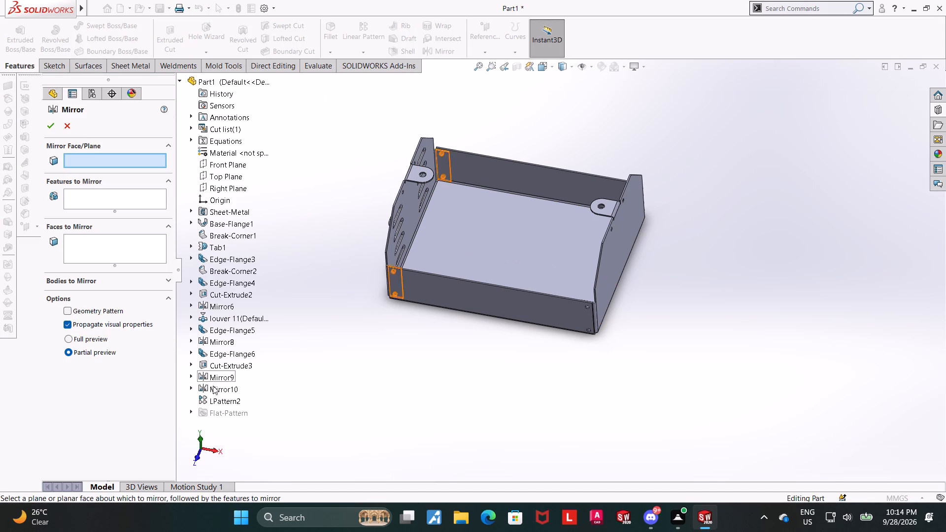
left_click(213, 400)
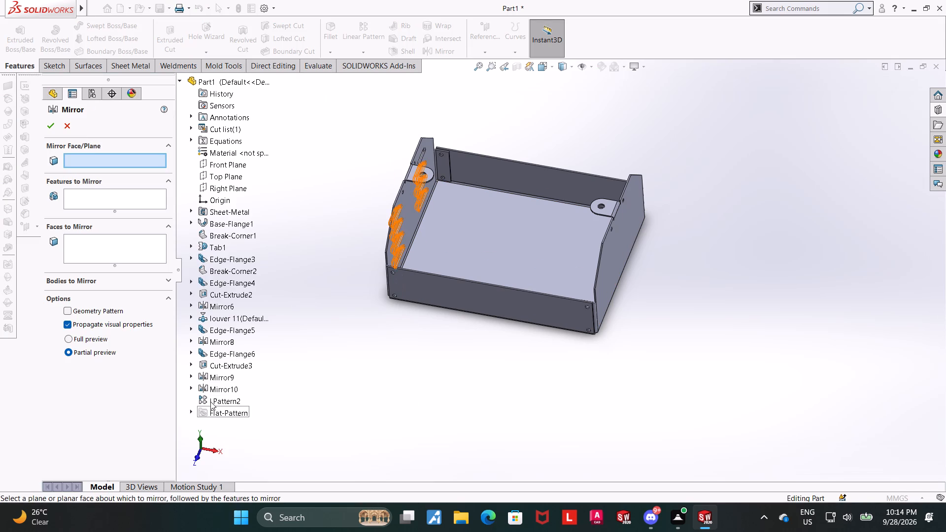
left_click(208, 187)
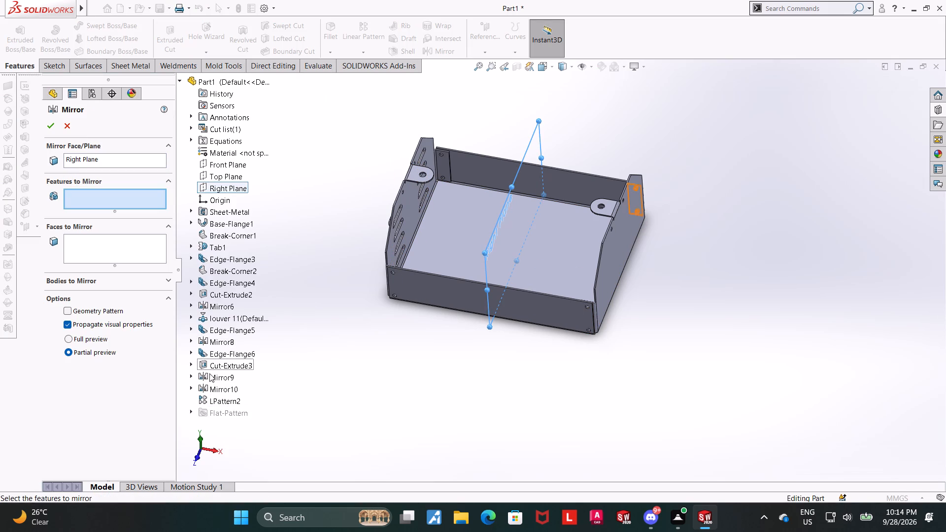
left_click(214, 399)
left_click(53, 123)
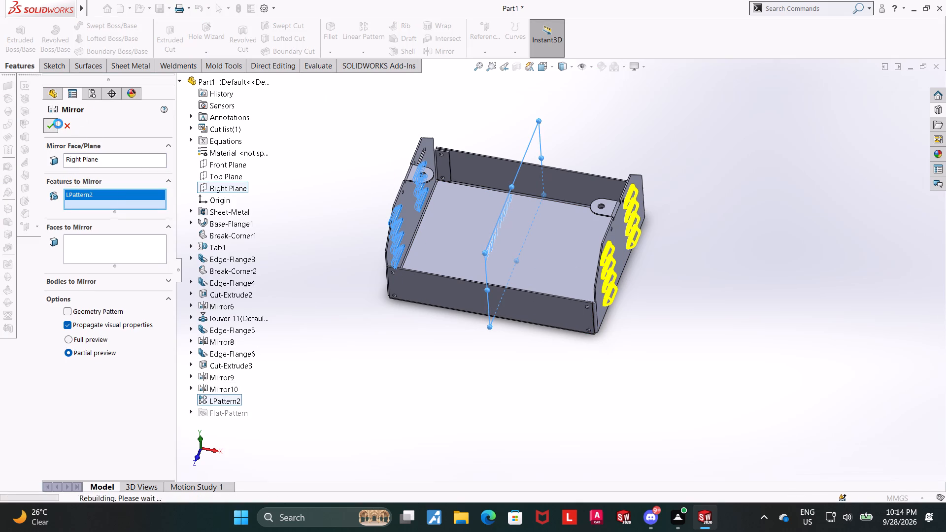
left_click(555, 394)
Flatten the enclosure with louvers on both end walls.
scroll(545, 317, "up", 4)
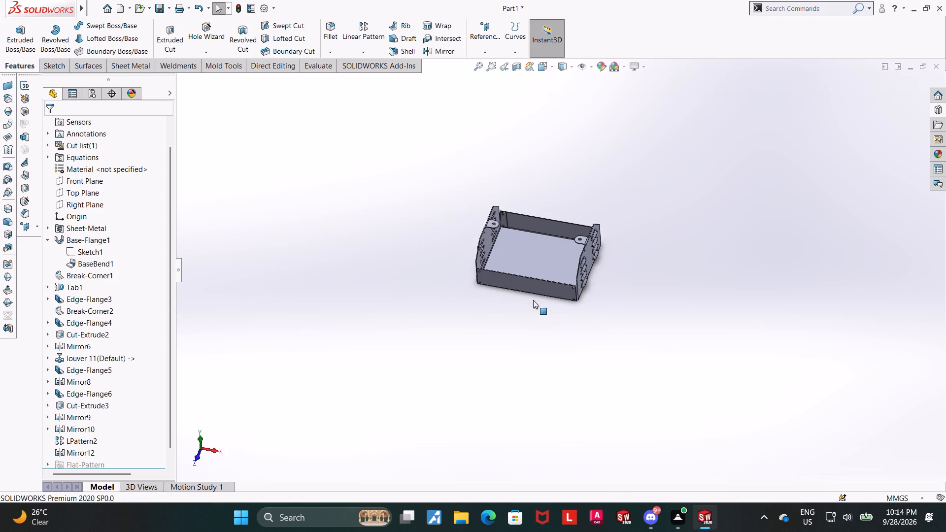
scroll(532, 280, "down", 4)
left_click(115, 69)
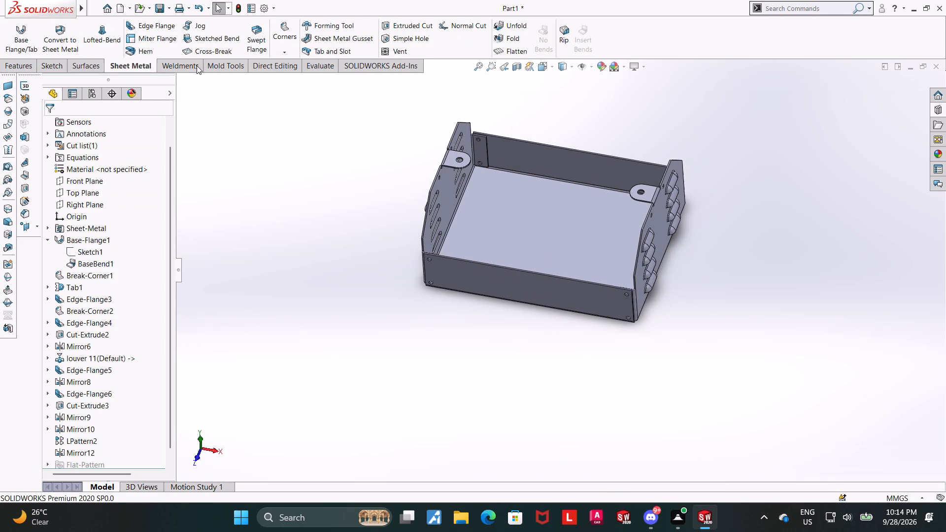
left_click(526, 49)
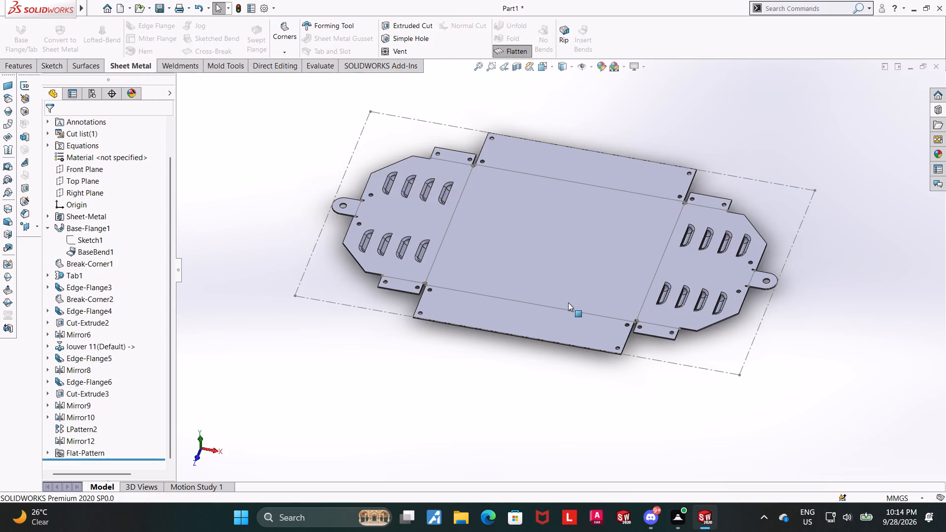
Examine the flat pattern face-on and close up, including the mounting tabs, louvers, corner flanges and bend-relief corners.
middle_click_drag(568, 301, 596, 253)
left_click(544, 73)
left_click(542, 68)
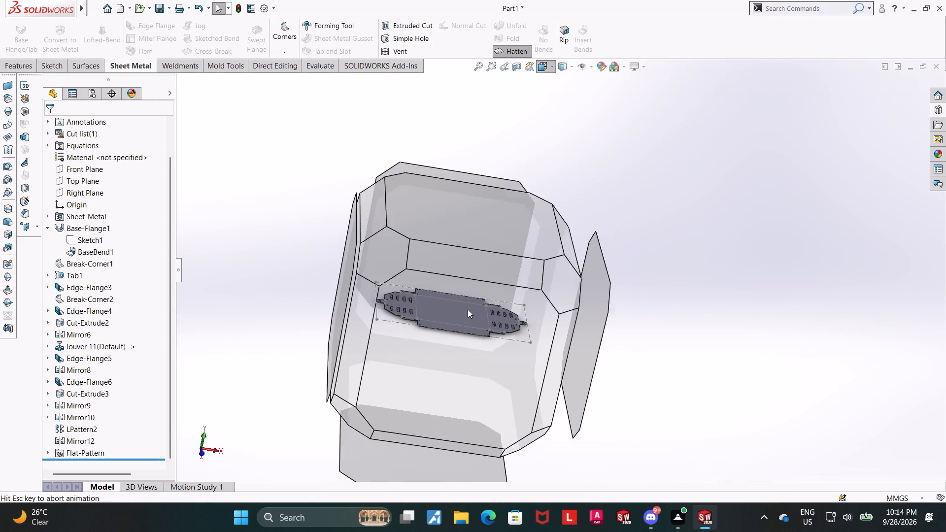
left_click(463, 261)
scroll(679, 419, "up", 1)
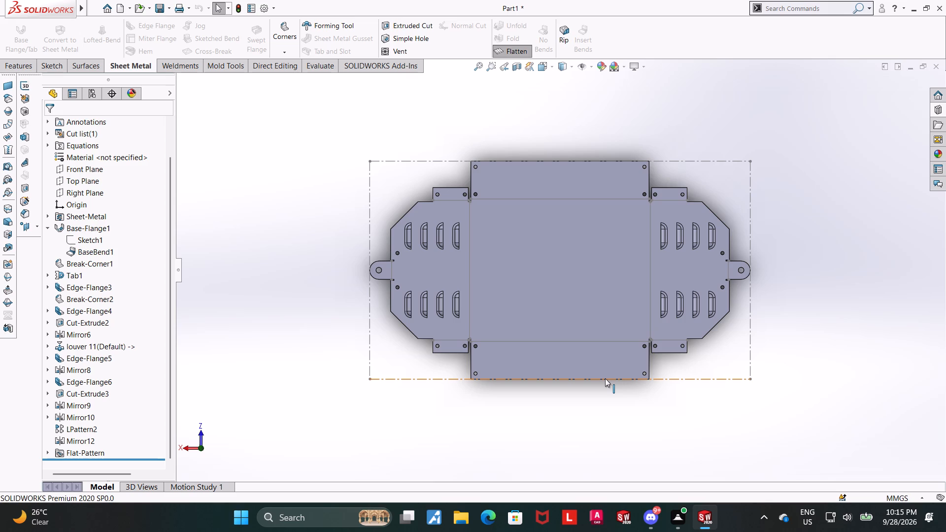
scroll(390, 230, "down", 6)
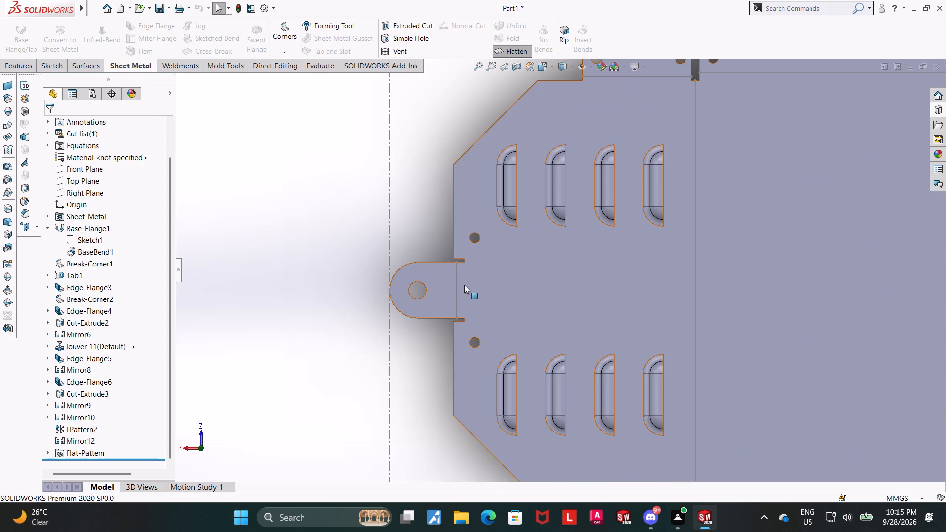
scroll(506, 276, "up", 4)
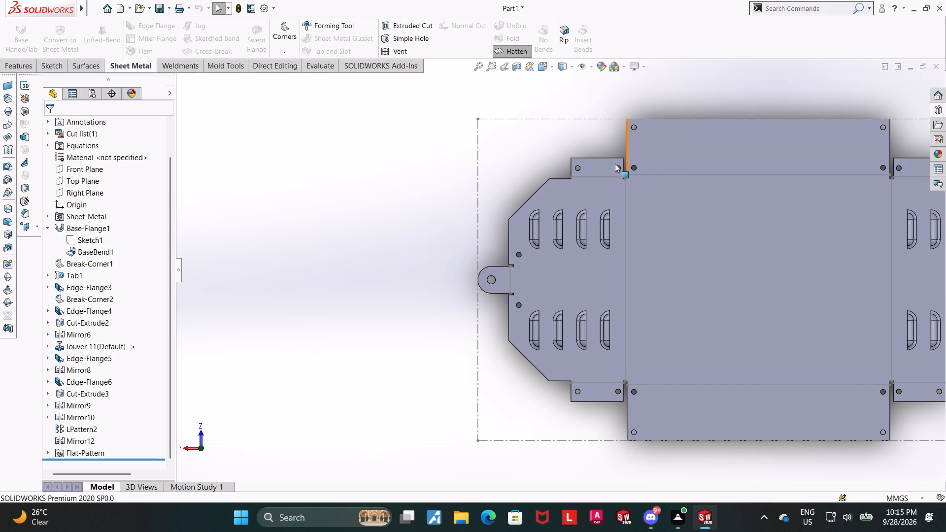
scroll(826, 306, "up", 5)
scroll(694, 276, "down", 2)
scroll(617, 204, "down", 2)
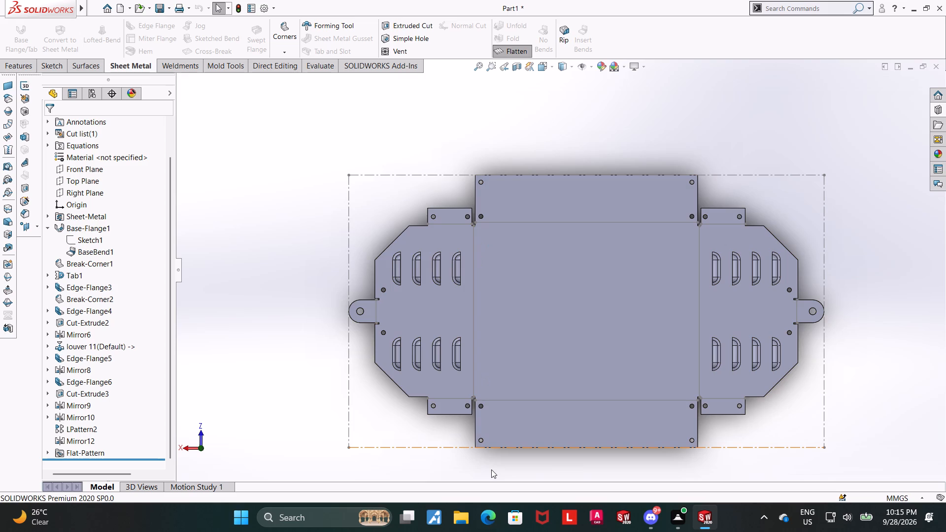
scroll(491, 469, "down", 6)
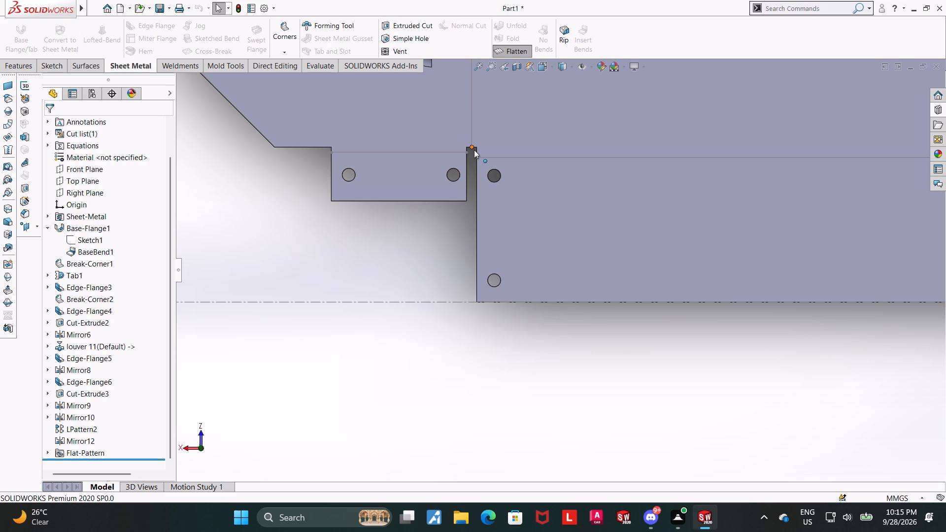
scroll(633, 142, "up", 6)
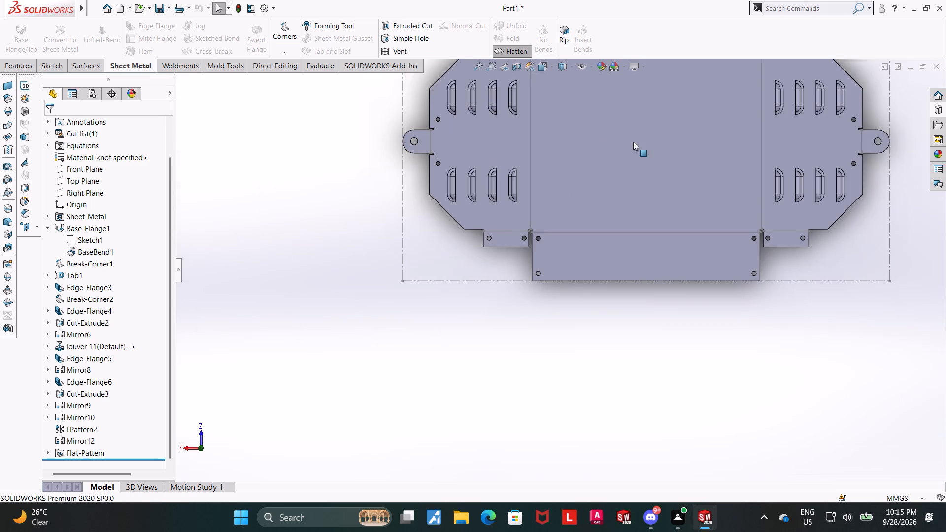
scroll(737, 140, "up", 5)
scroll(643, 206, "down", 3)
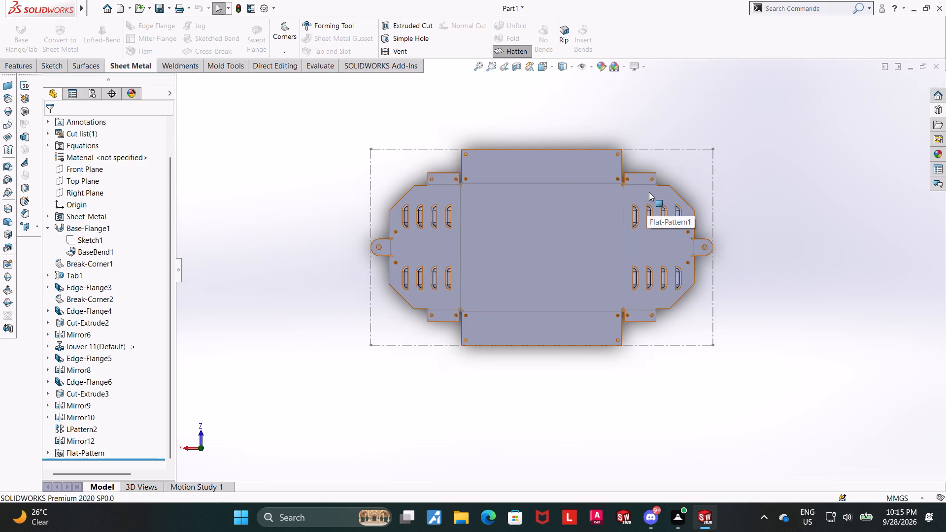
scroll(649, 192, "up", 1)
middle_click_drag(721, 269, 710, 185)
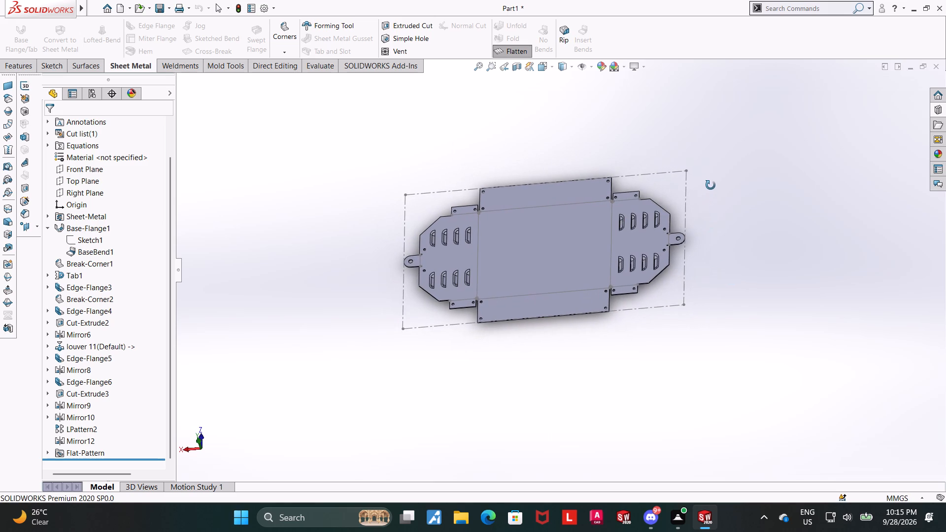
middle_click_drag(710, 185, 712, 186)
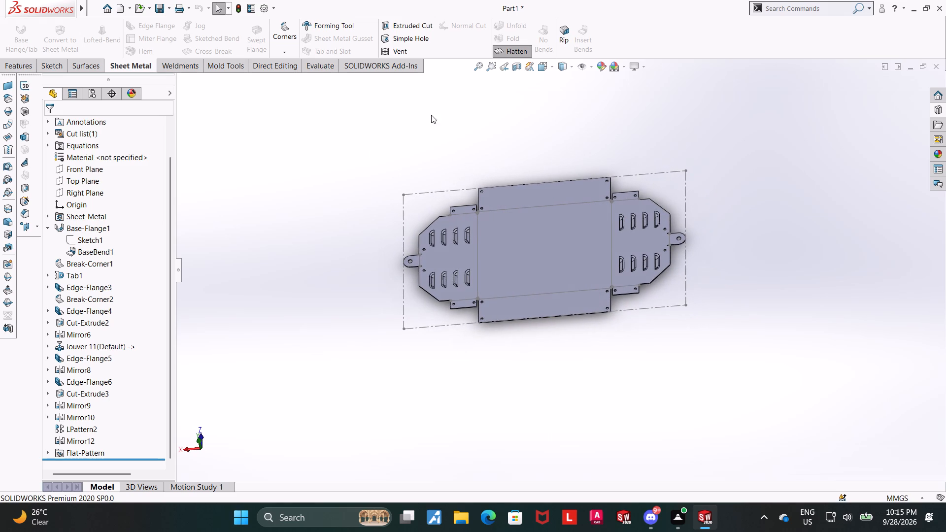
Return the enclosure to its folded state and inspect it in isometric view and from other angles.
left_click(511, 50)
middle_click_drag(777, 182, 743, 203)
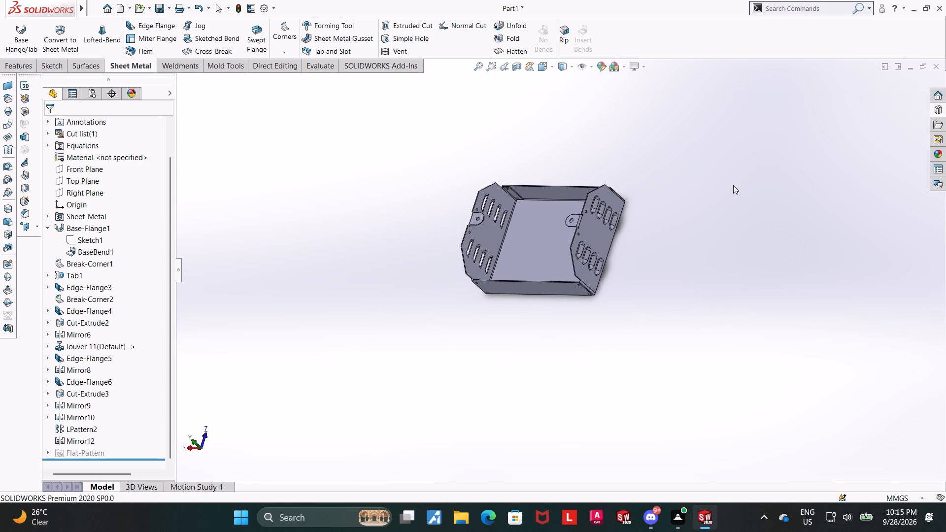
key("ctrl+7")
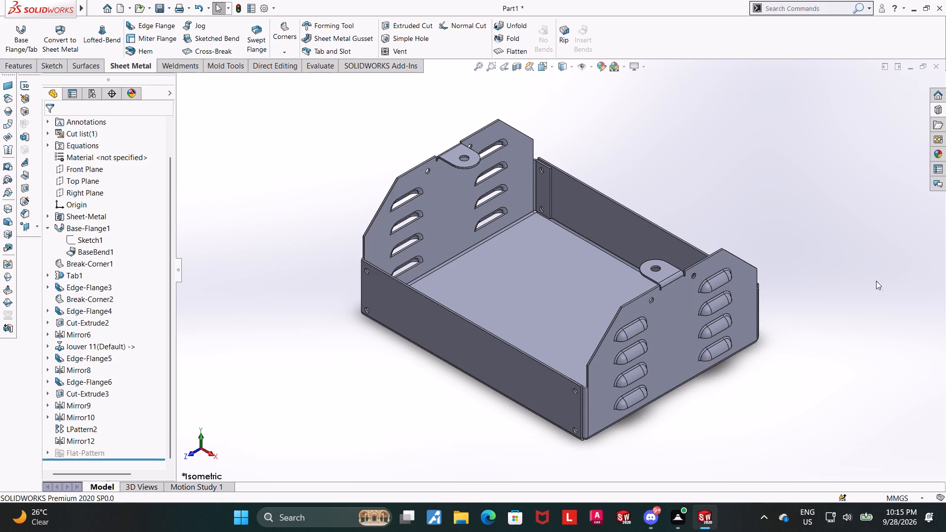
middle_click_drag(901, 212, 863, 323)
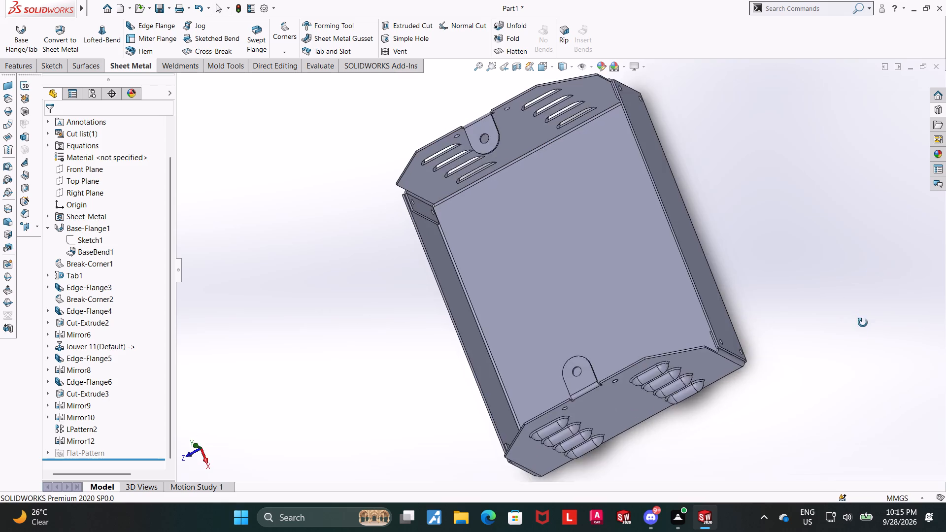
middle_click_drag(863, 323, 906, 174)
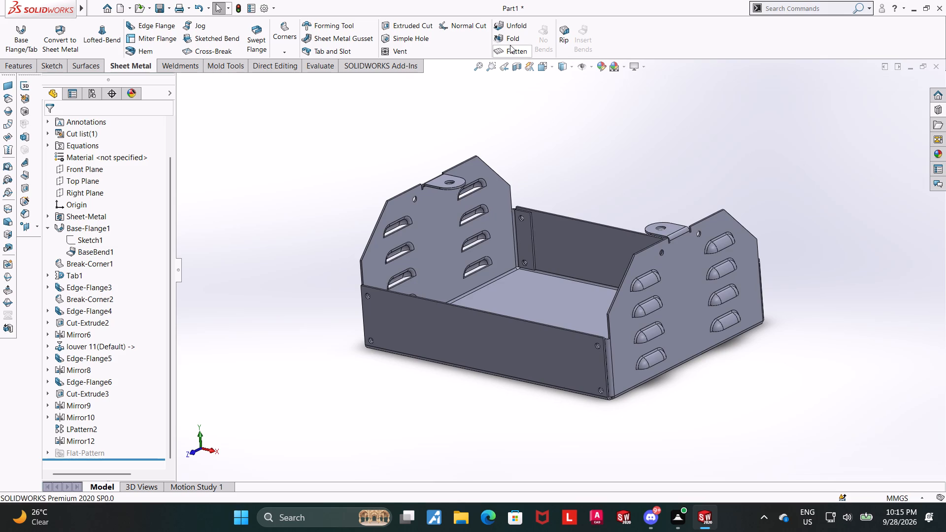
Flatten the enclosure again and show its flat pattern in the Top view.
left_click(510, 45)
left_click(541, 68)
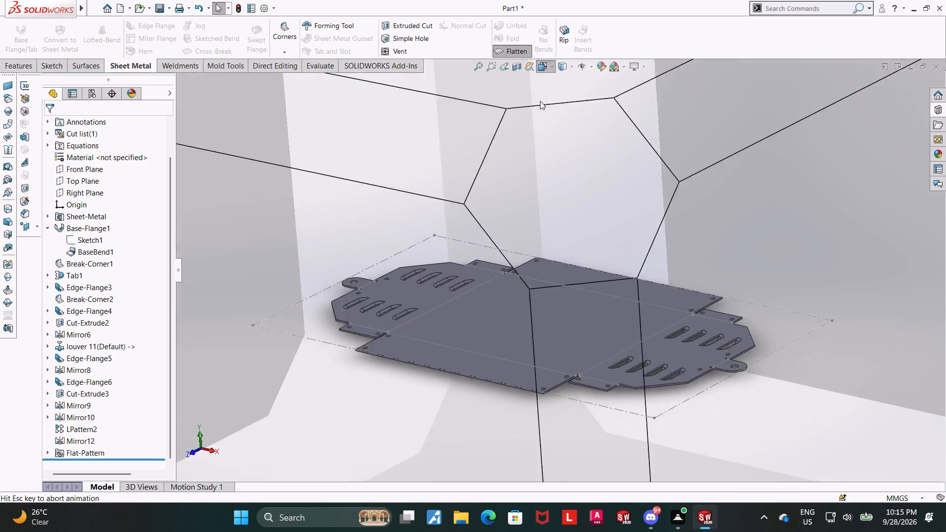
left_click(429, 221)
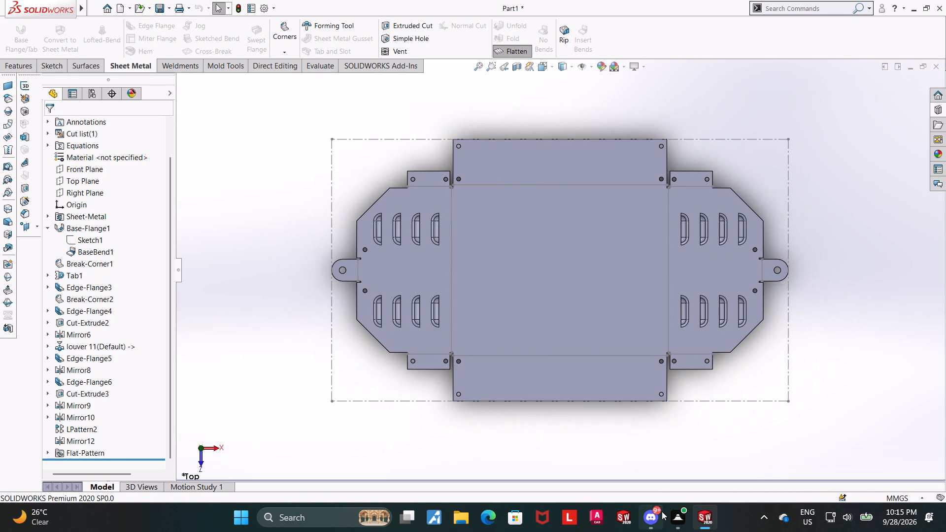
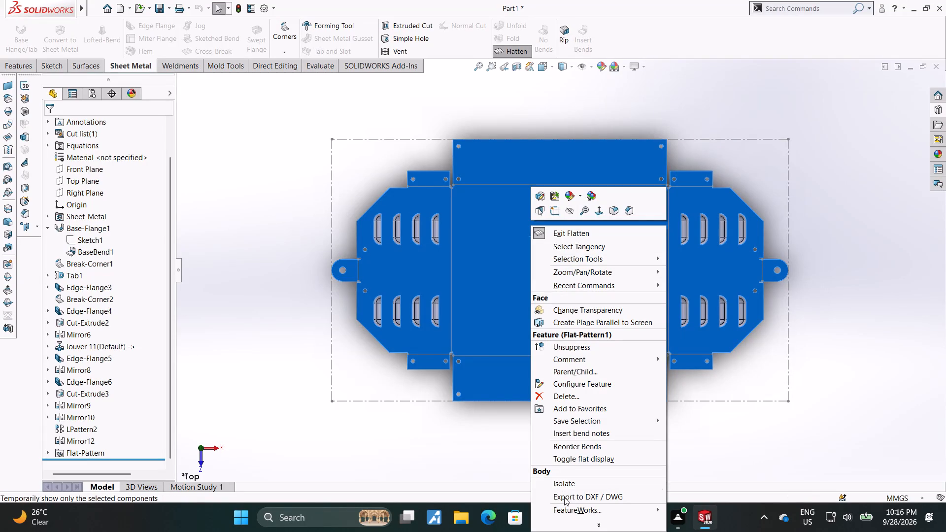
Start a DWG export of the flat pattern, saved in Downloads as "sheet metal enclosure tray".
left_click(564, 498)
left_click(443, 306)
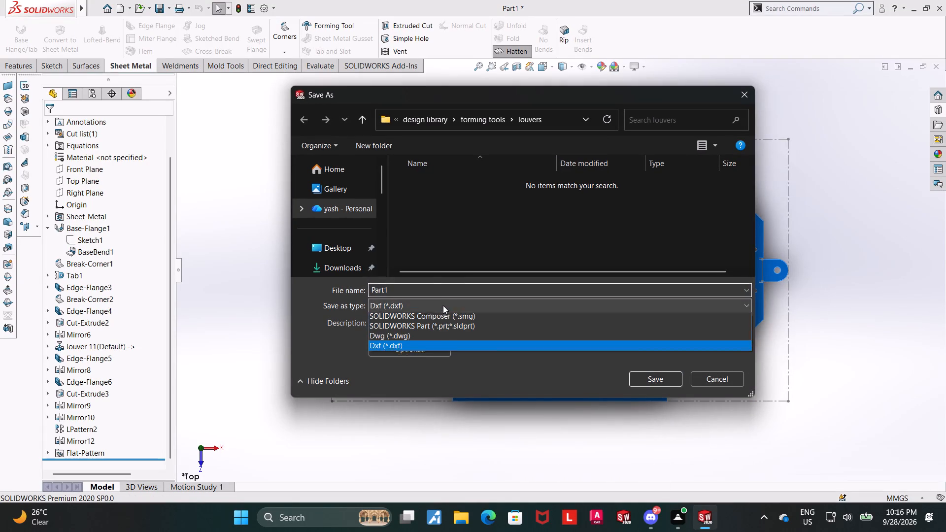
left_click(442, 336)
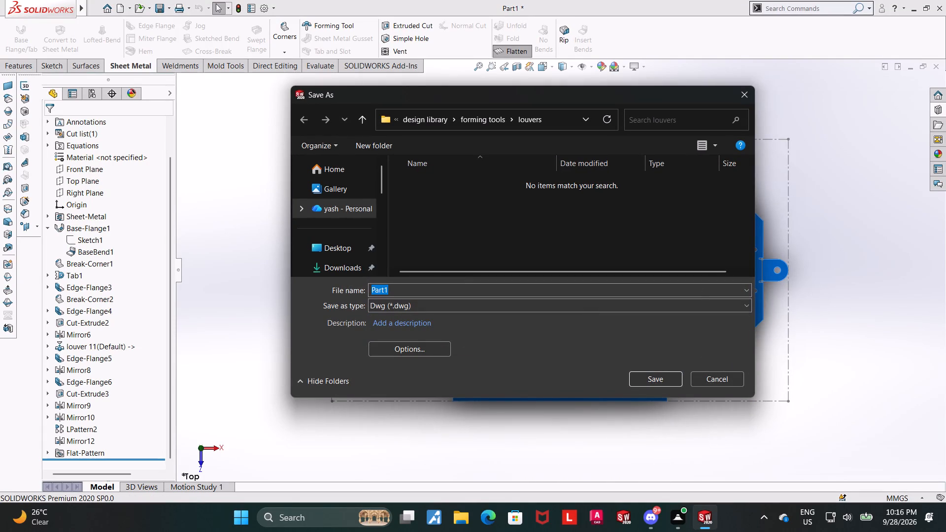
left_click(454, 291)
key("BackSpace")
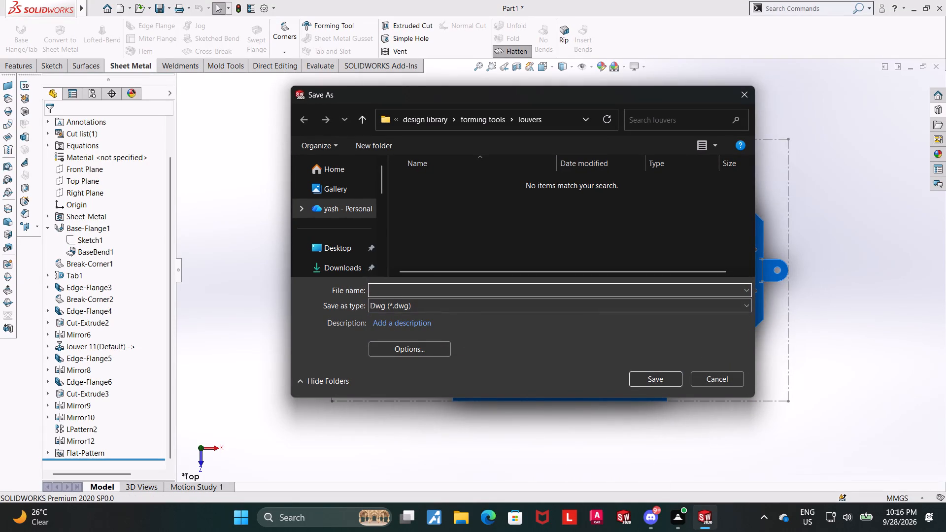
type("sheet metal enclo")
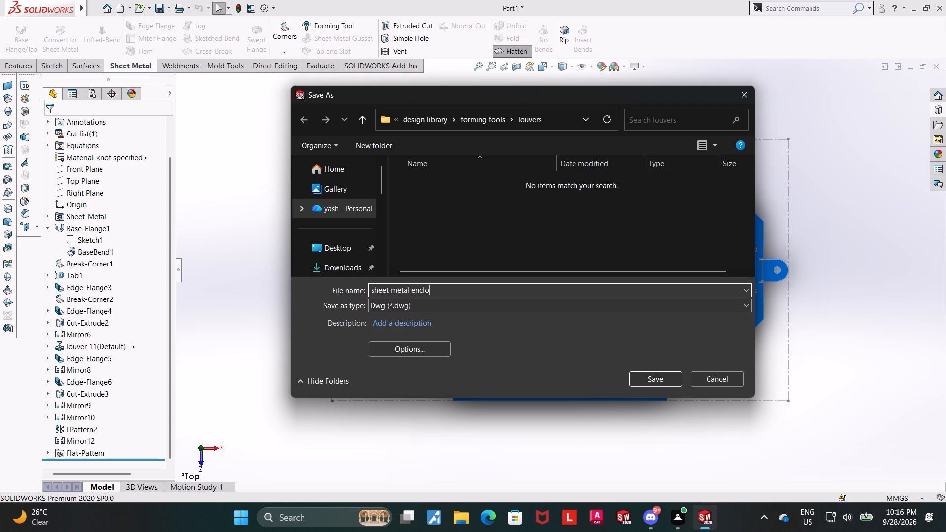
type("sure r")
key("BackSpace")
type("tray")
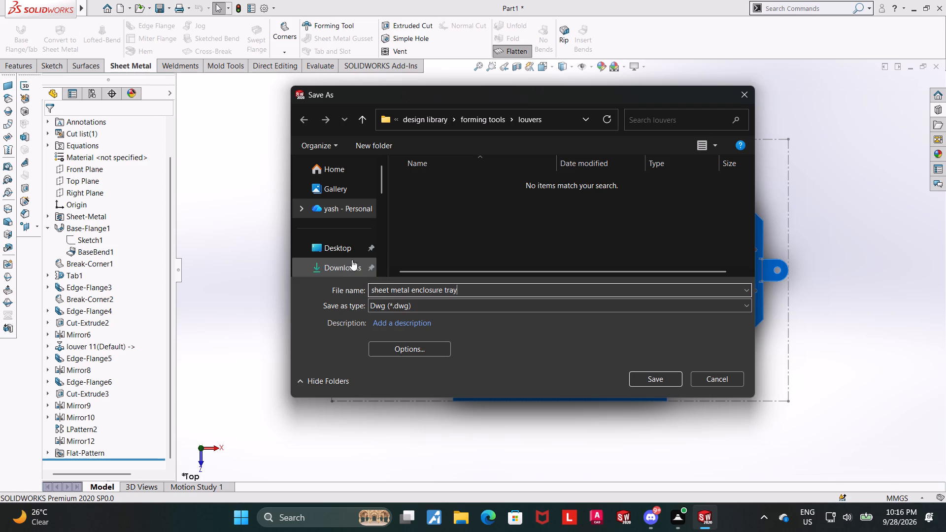
left_click(352, 260)
left_click(659, 370)
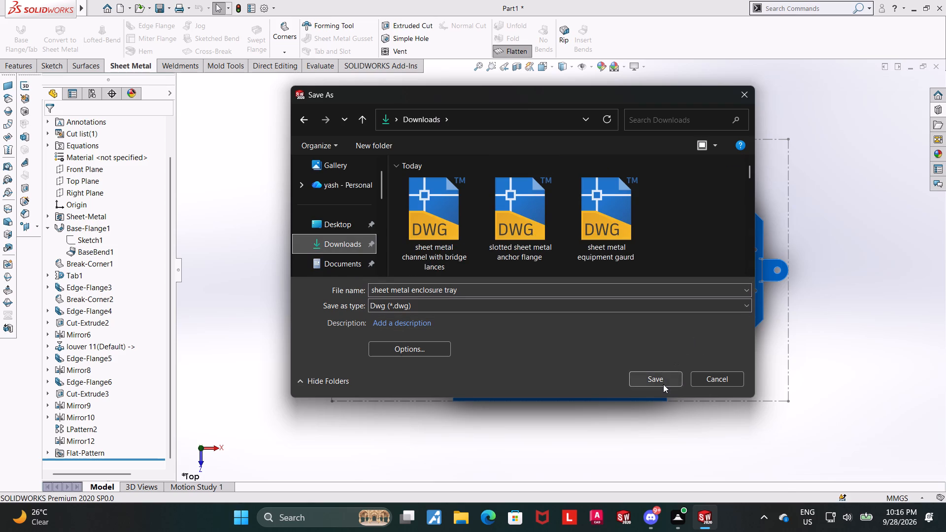
left_click(663, 384)
Export as sheet metal with geometry, hidden edges, bend lines, sketches, library features, forming tools and bounding box, and save the cleanup result.
left_click(64, 158)
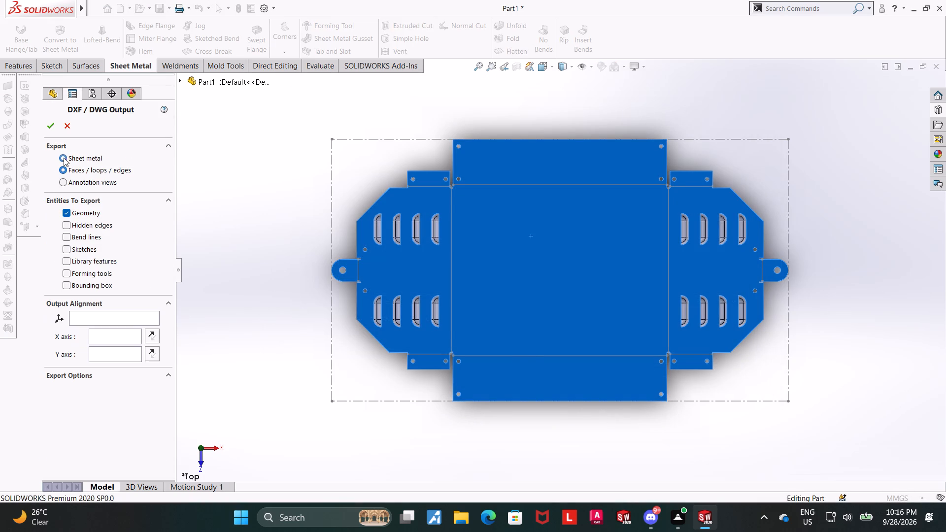
left_click(68, 223)
left_click(67, 238)
left_click(68, 245)
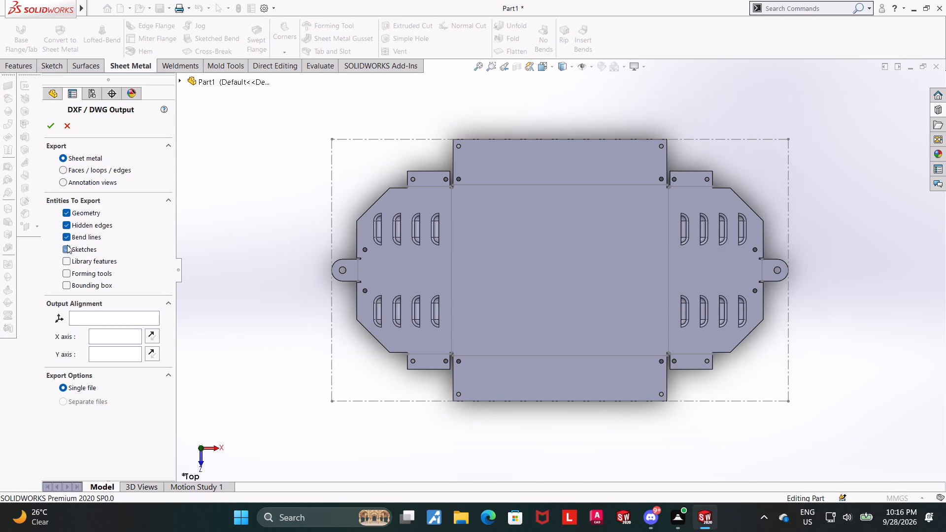
left_click(67, 259)
left_click(66, 273)
left_click(67, 288)
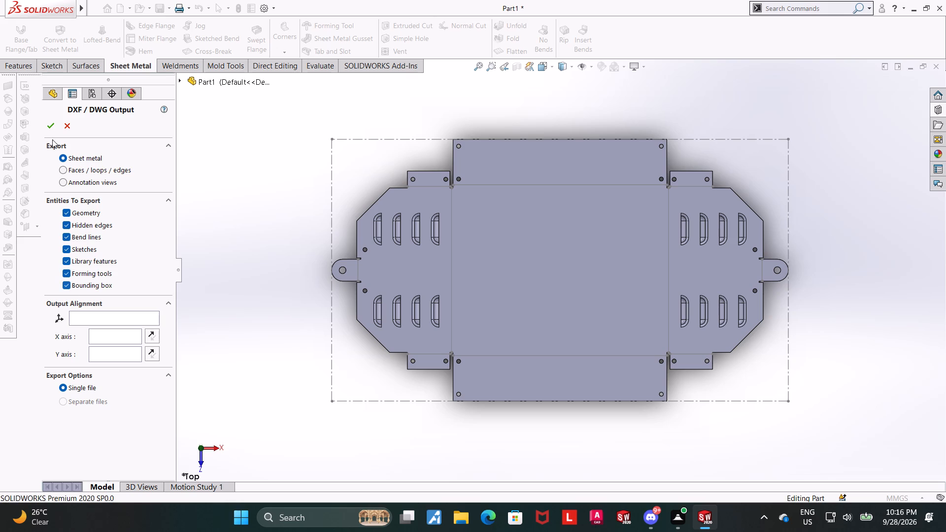
left_click(52, 131)
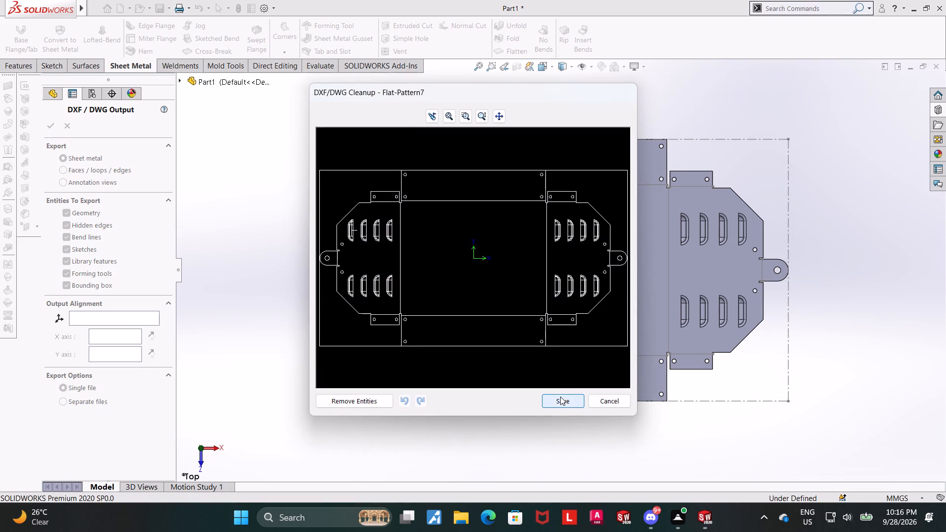
left_click(560, 397)
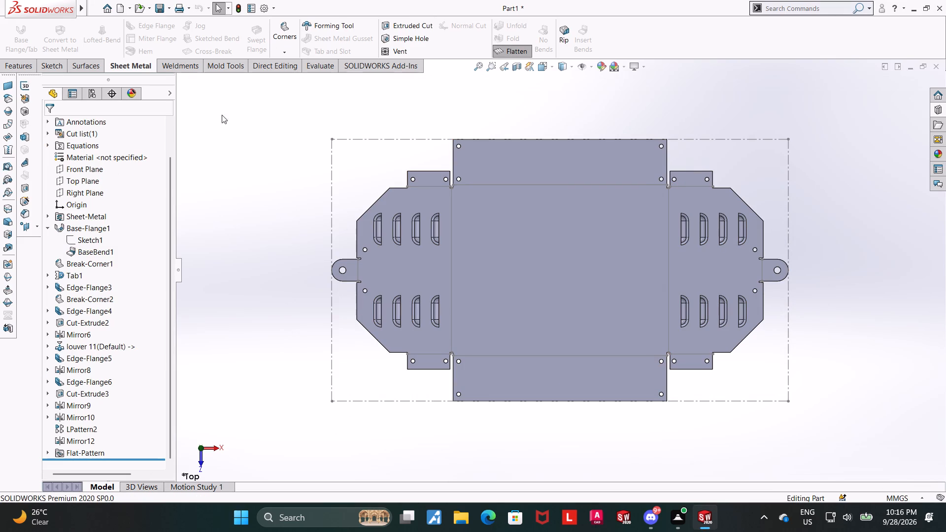
Return the enclosure to its folded state and show it in isometric view.
left_click(504, 46)
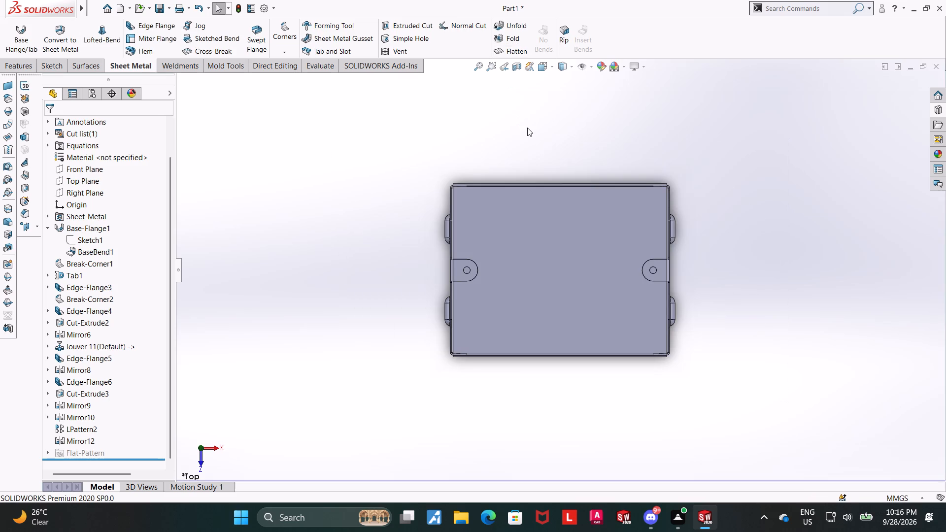
key("ctrl+7")
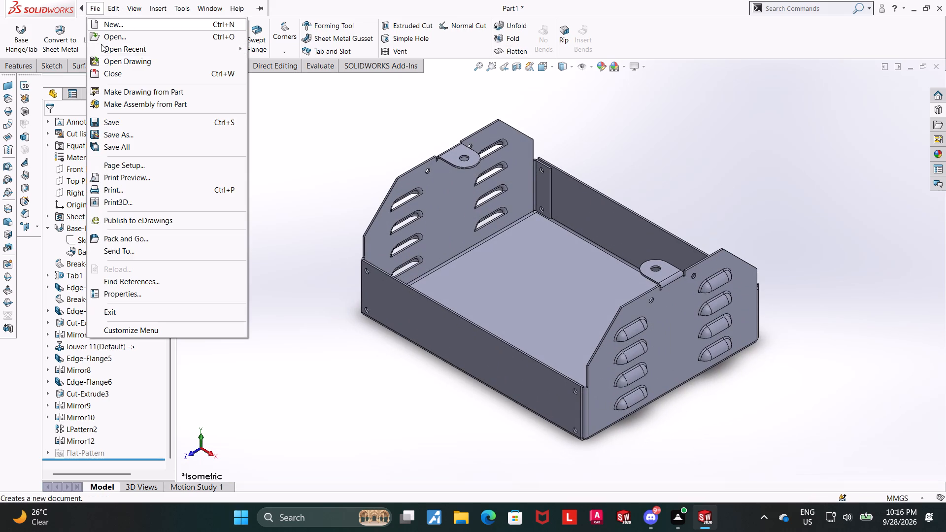
Save the part in Downloads as "sheet metal enclosure tray" in SOLIDWORKS Part format.
left_click(121, 135)
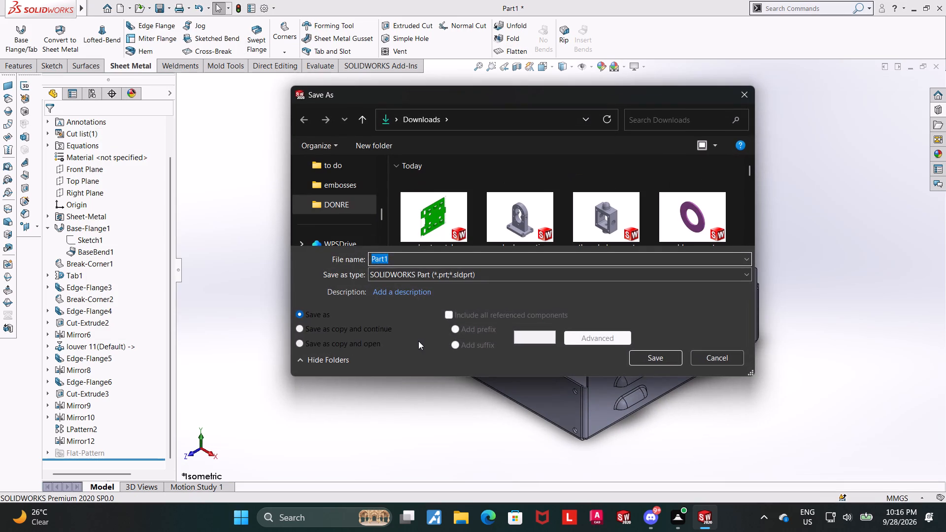
type("sheet metal enclosure")
key("space")
type("tray")
key("space")
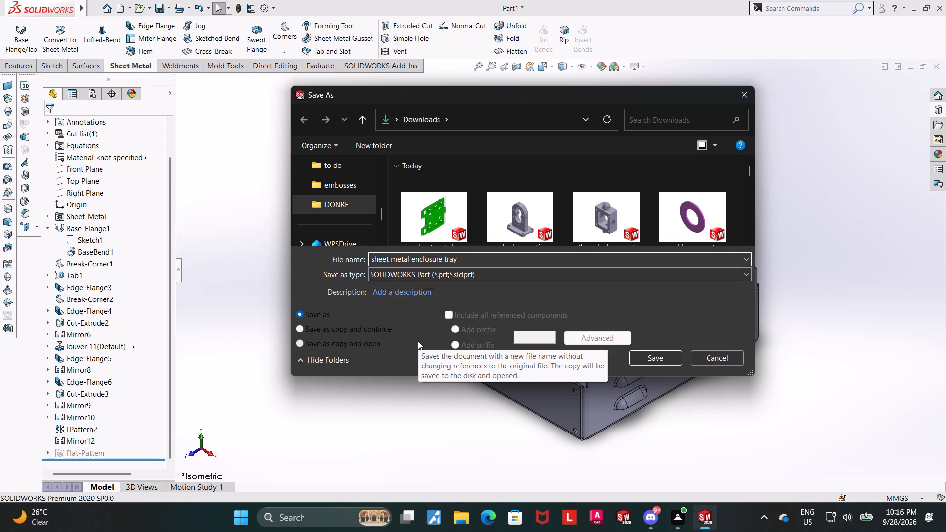
left_click(634, 358)
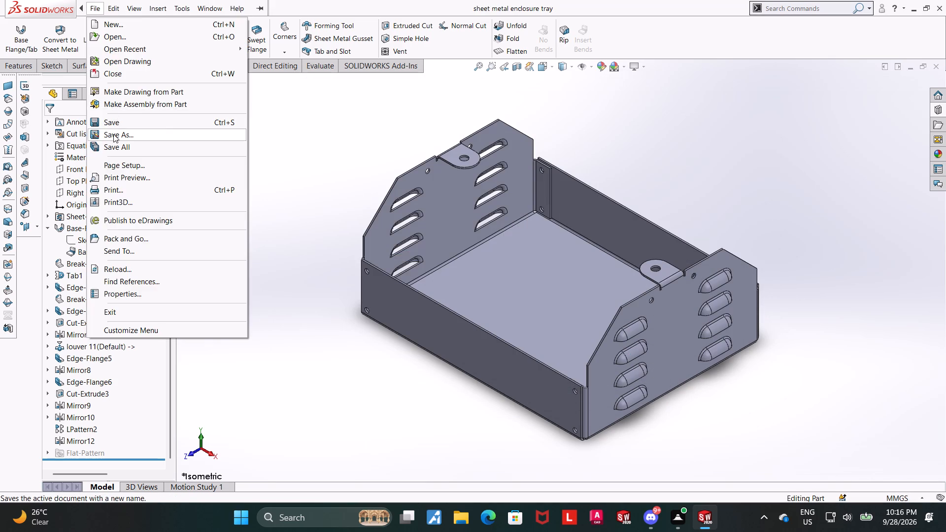
Save the folded isometric view as a PDF under the part's file name in Downloads.
left_click(113, 134)
left_click(489, 274)
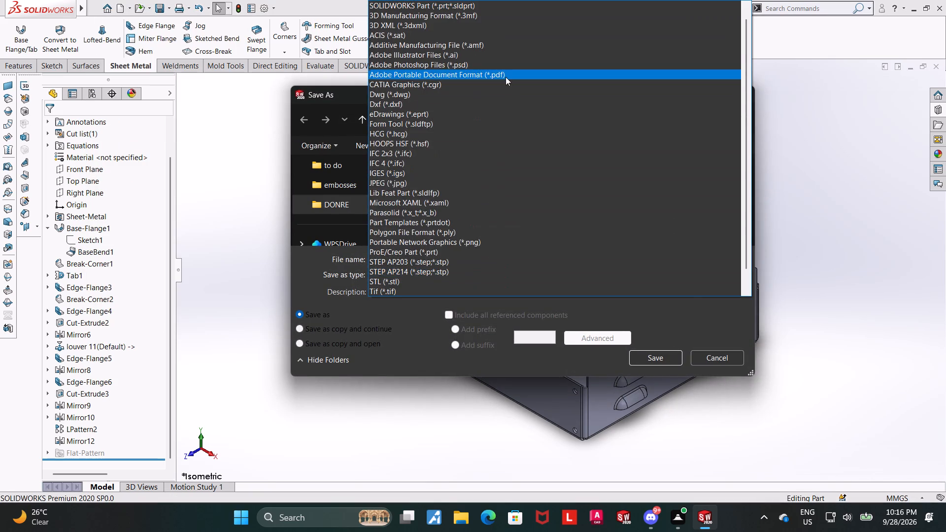
left_click(506, 76)
left_click(655, 377)
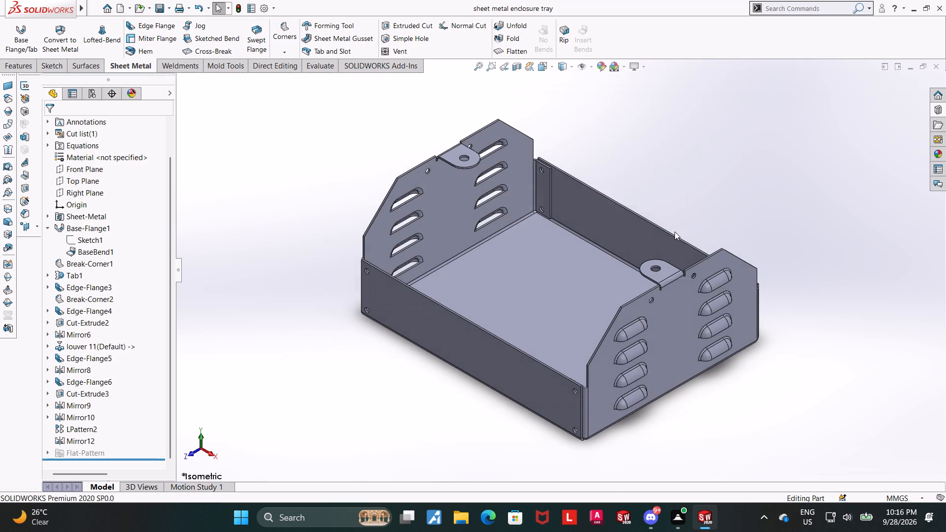
Flatten the enclosure and show its flat pattern enlarged in the Top view.
left_click(511, 53)
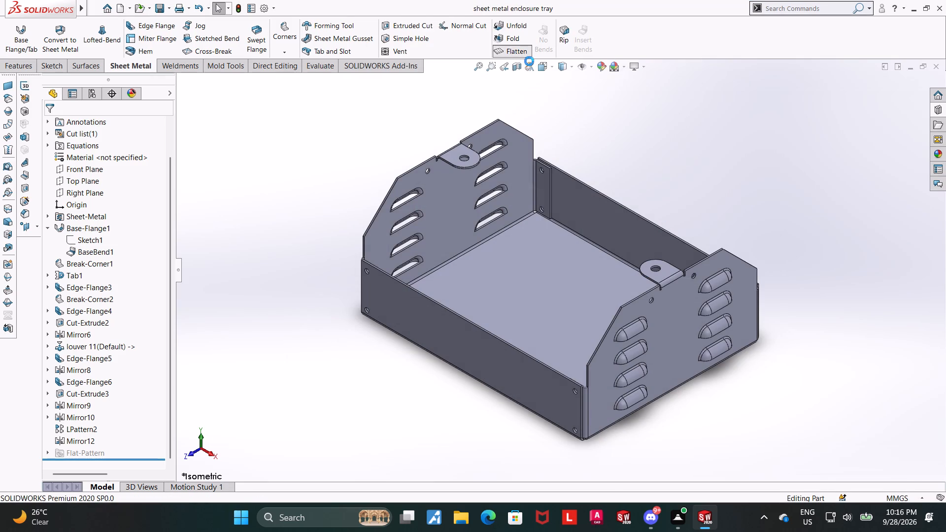
left_click(537, 66)
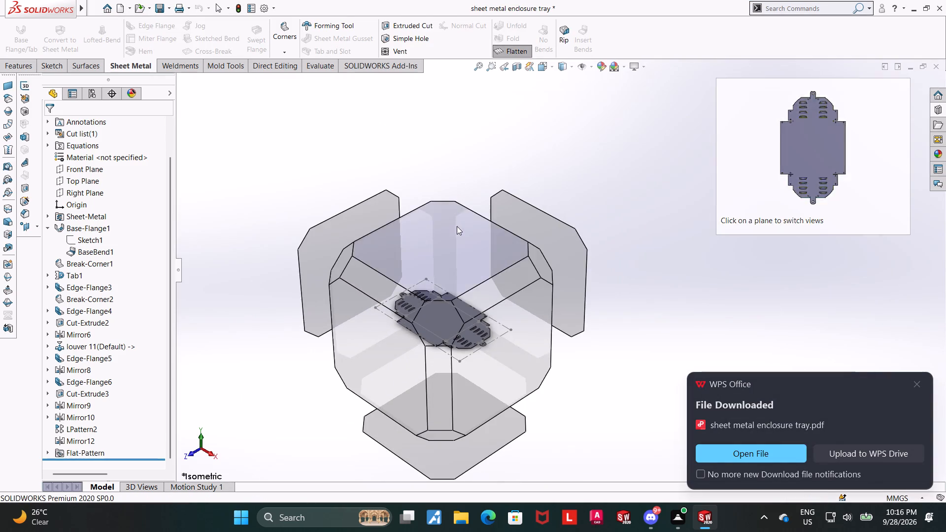
left_click(457, 226)
middle_click_drag(517, 314, 664, 451)
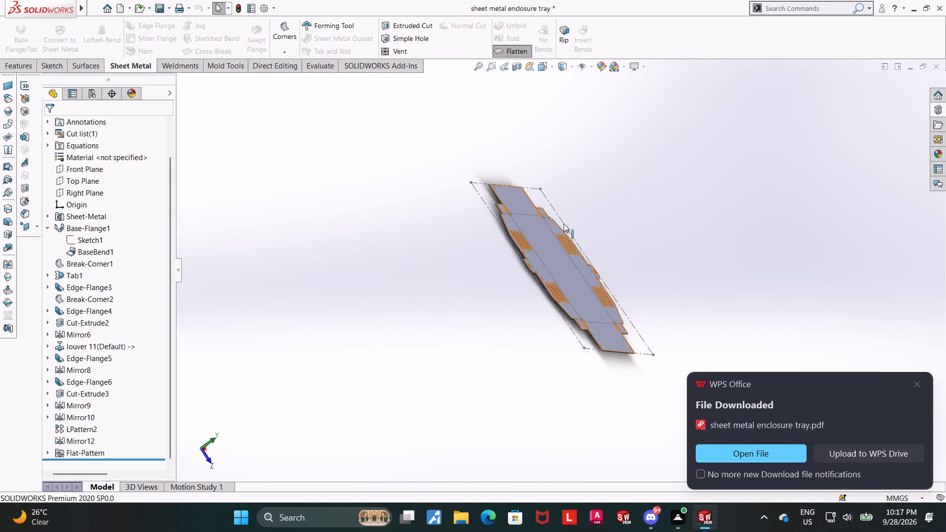
middle_click_drag(566, 220, 502, 213)
left_click(541, 66)
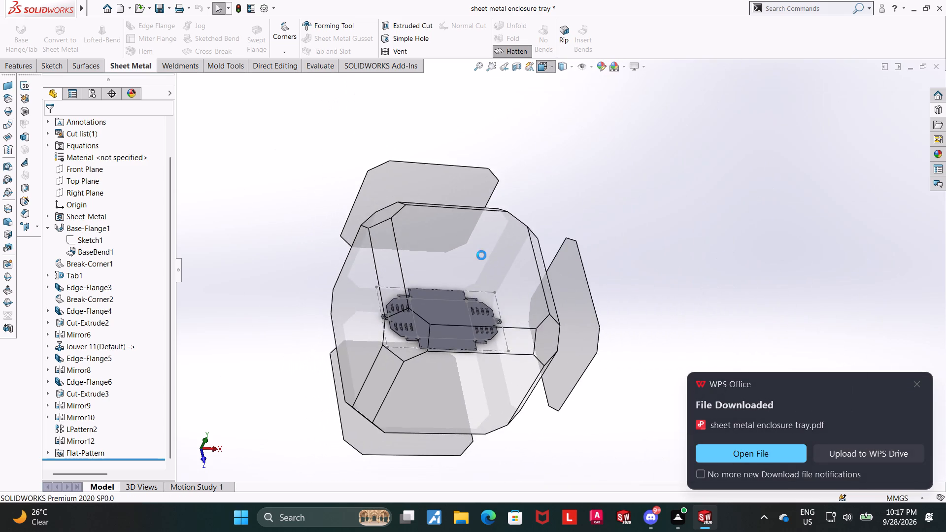
left_click(481, 255)
scroll(743, 288, "down", 1)
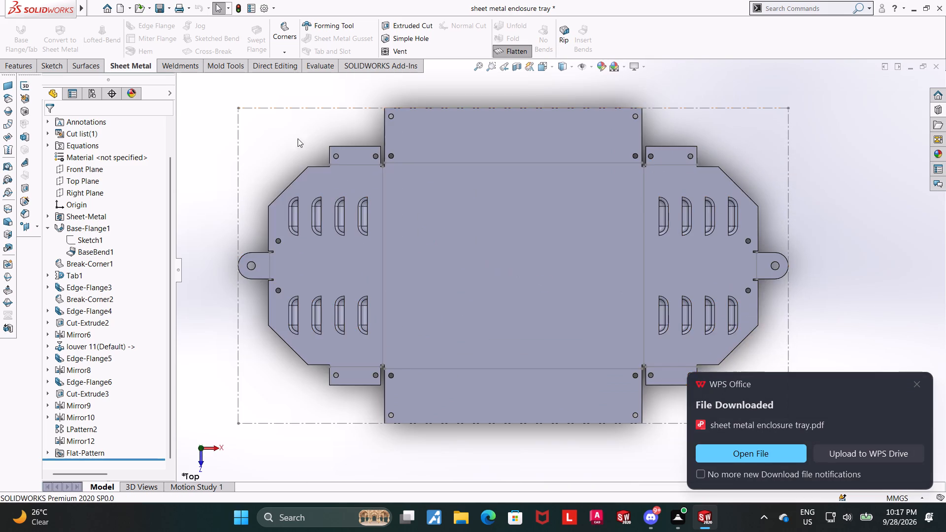
scroll(513, 275, "up", 1)
scroll(496, 283, "down", 1)
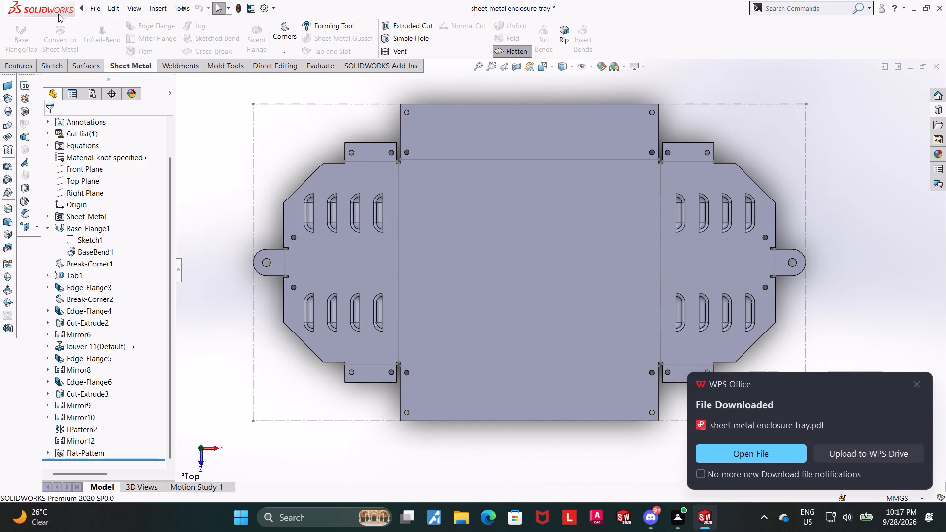
Save the flat pattern view as a PDF named "sheet metal enclosure tray flat" in Downloads.
left_click(101, 130)
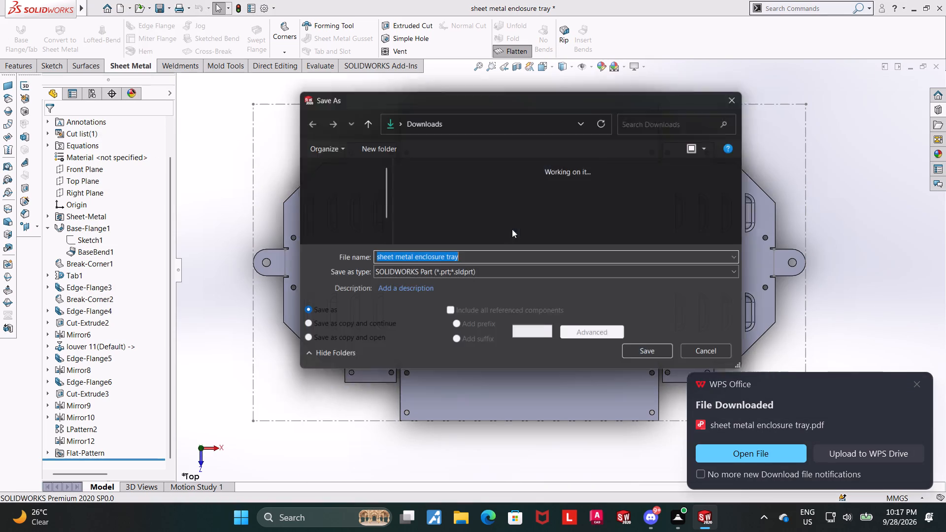
left_click(463, 274)
left_click(473, 70)
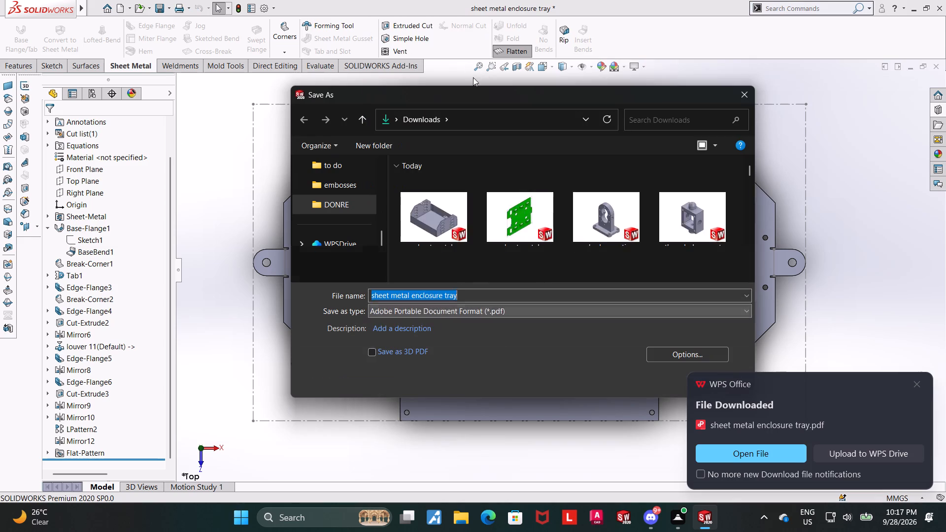
left_click(486, 294)
key("space")
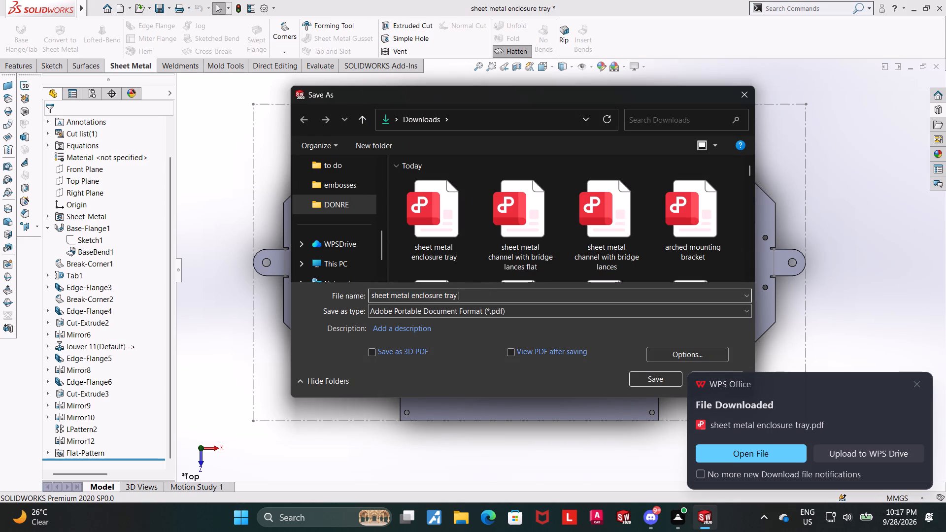
type("flat")
left_click(654, 385)
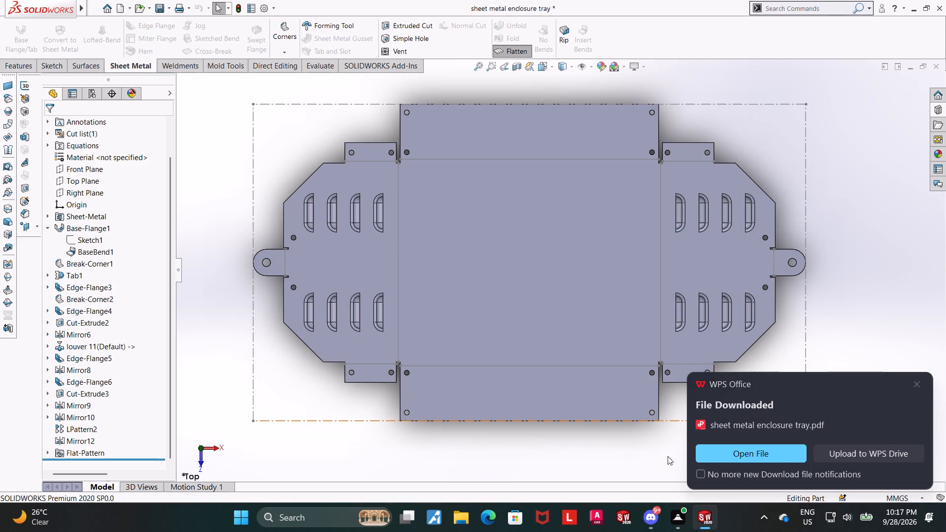